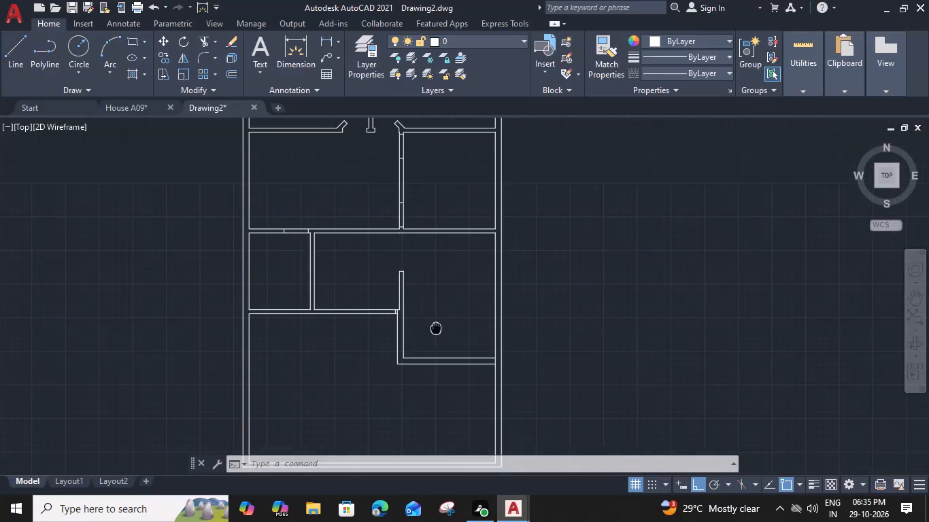
Offset the lower line of the horizontal wall above the lower-right room 4'6" downward.
scroll(444, 233, up, 1)
click(445, 233)
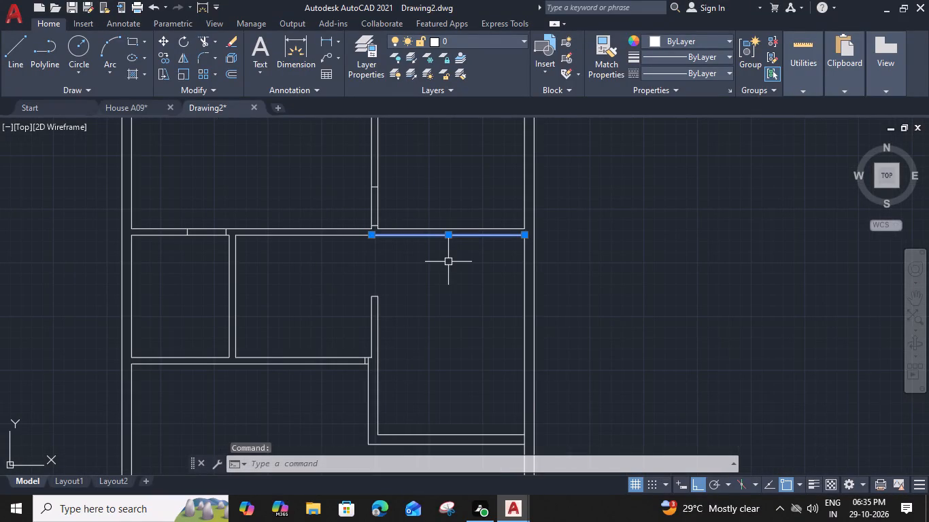
text(O)
key(space)
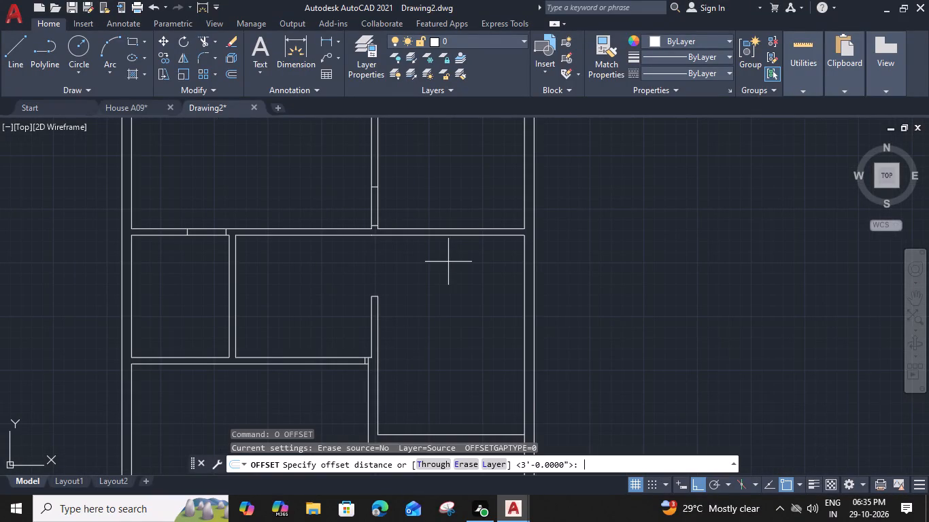
key(4)
text('6")
key(Return)
click(452, 309)
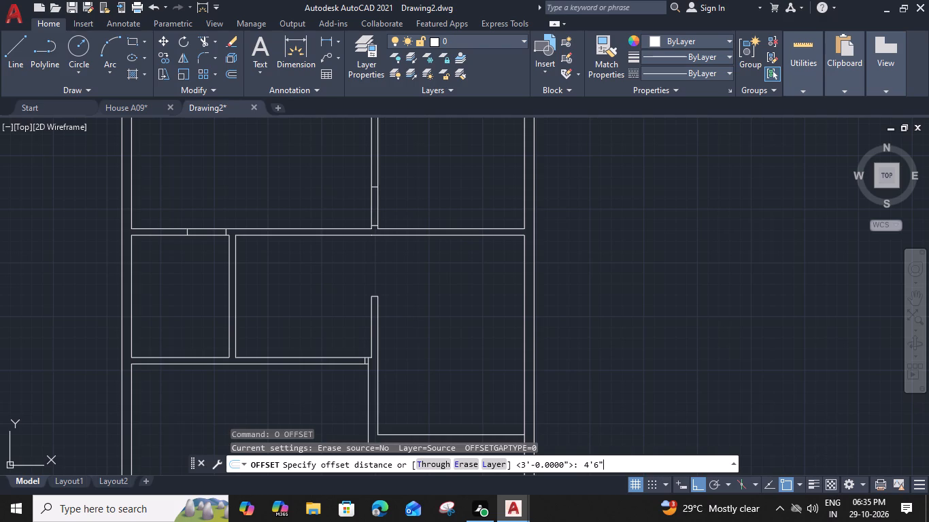
key(Escape)
Offset the new horizontal line 6" downward to give the partition wall its thickness.
click(459, 294)
key(o)
key(space)
text(6")
key(Return)
click(449, 355)
key(Escape)
Offset the partition's lower line 15'6" downward to place the lower-right room's new bottom wall.
middle_drag(448, 344, 448, 330)
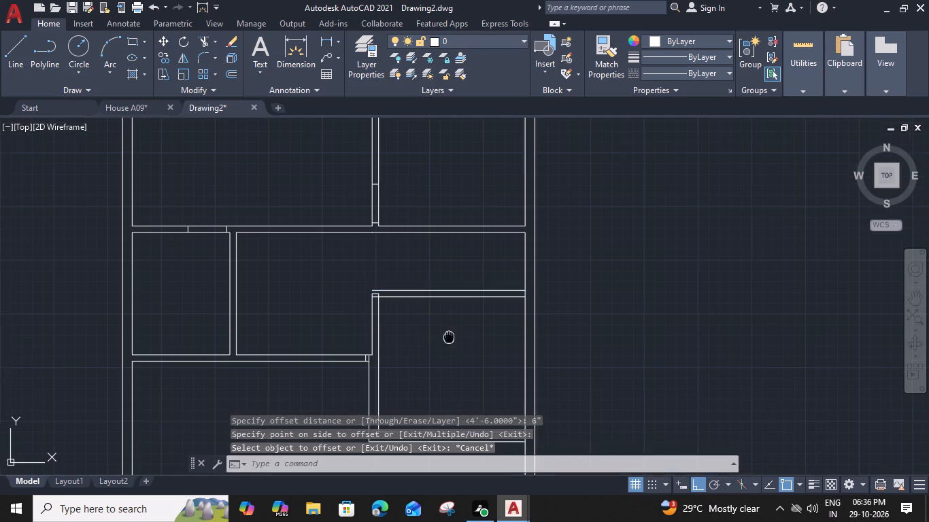
middle_drag(448, 330, 434, 256)
click(448, 211)
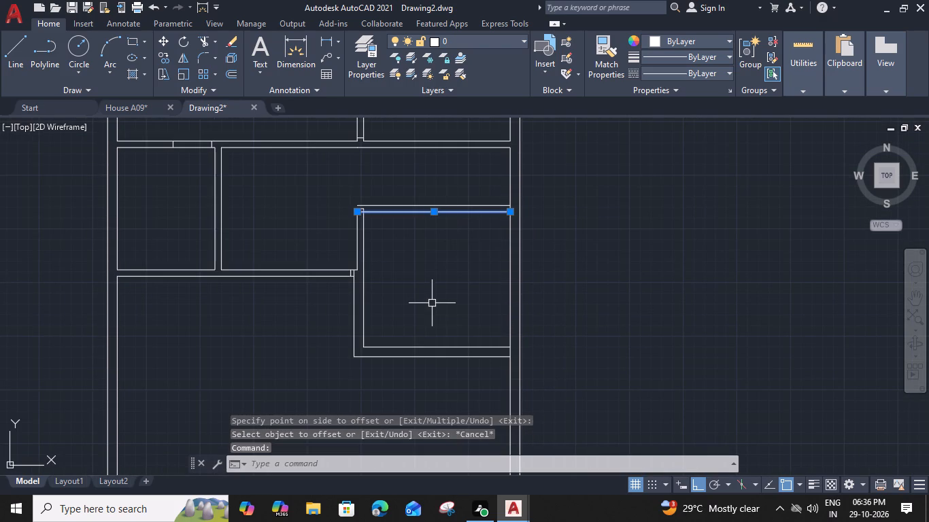
text(O)
key(space)
text(15')
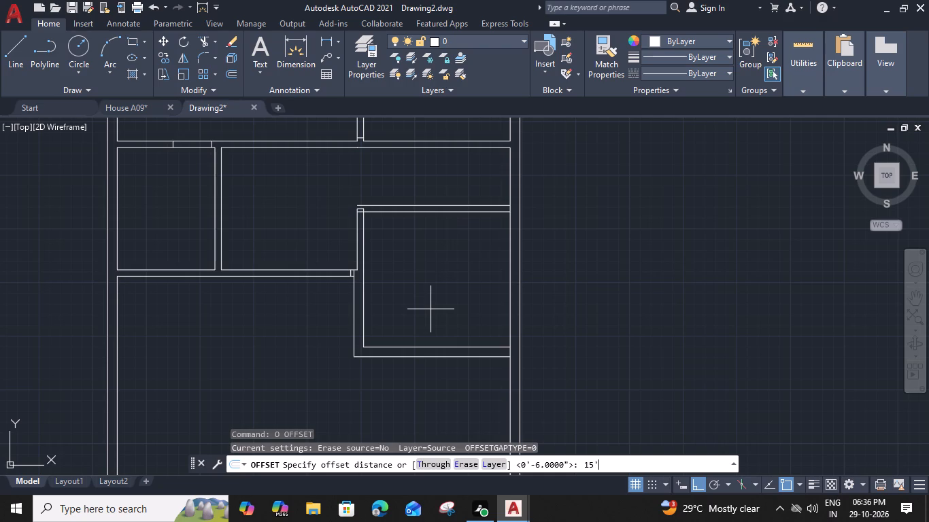
text(6")
key(Return)
click(433, 351)
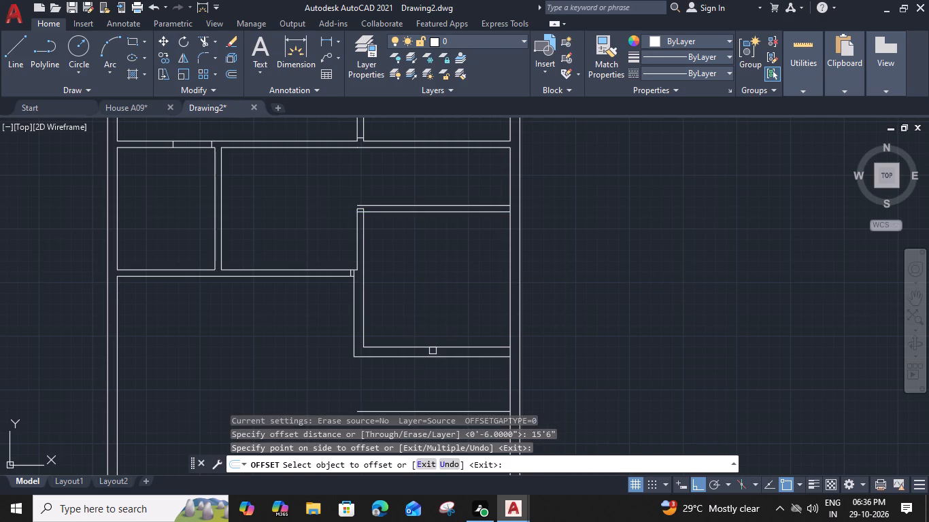
middle_drag(435, 350, 424, 244)
key(Escape)
Offset the new bottom wall line 9" downward to form the wall thickness.
click(428, 304)
key(o)
key(space)
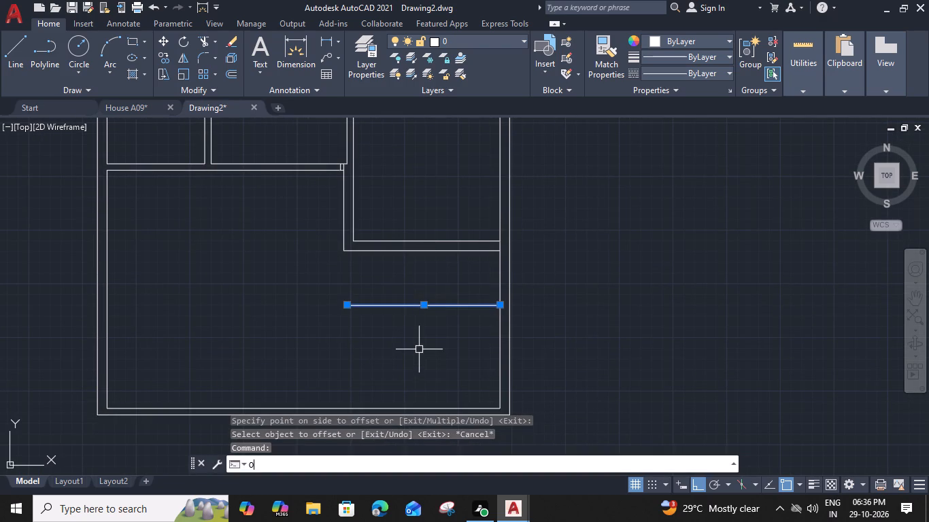
key(9)
key(shift+quotedbl)
key(Return)
click(419, 351)
key(Escape)
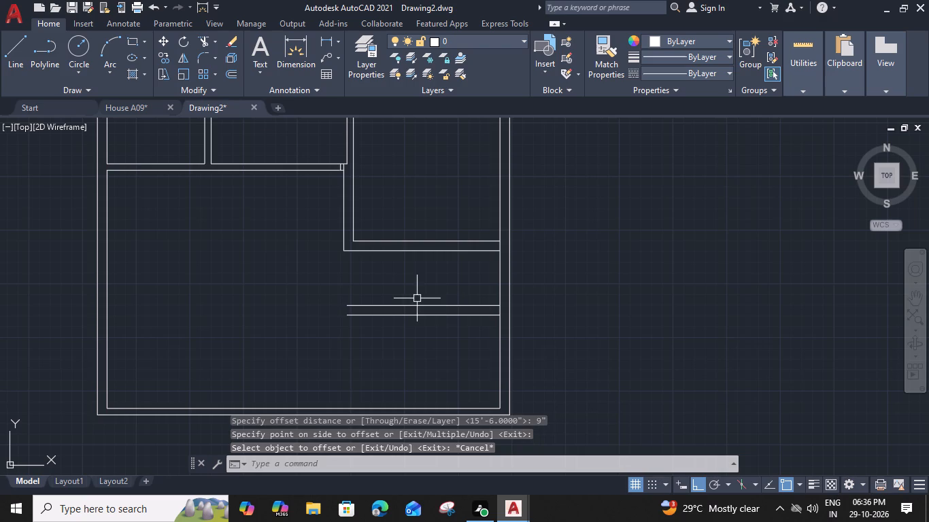
Extend the lower line of the new bottom wall to the outer right wall line and trim the inner right wall line between the pair.
text(EX)
key(space)
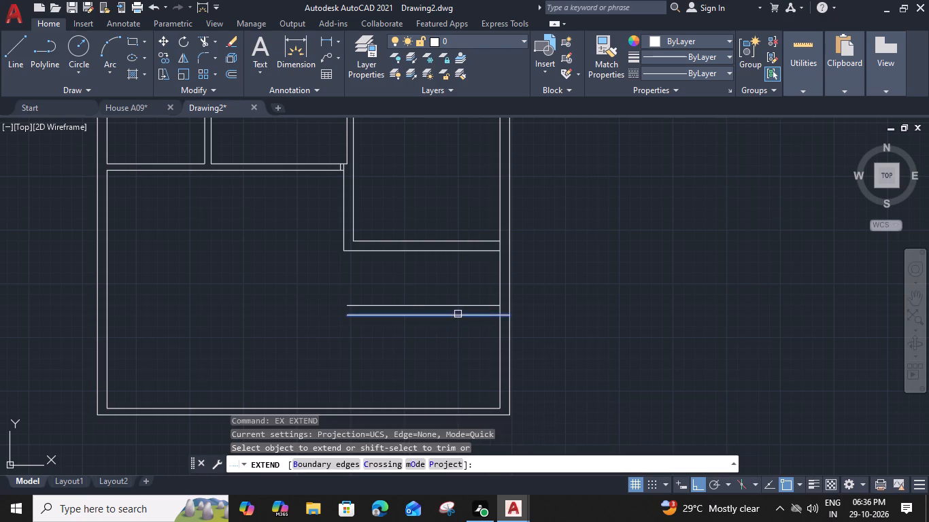
click(467, 321)
click(473, 311)
scroll(492, 308, up, 2)
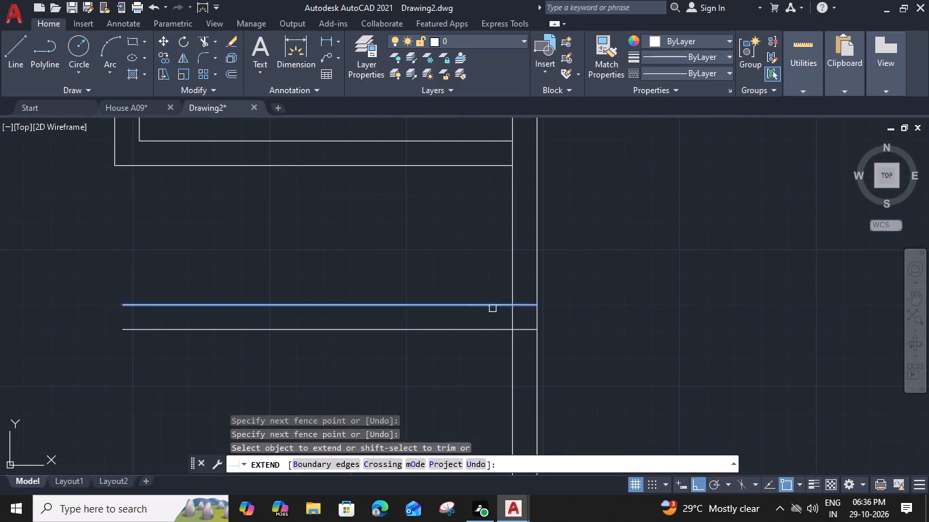
shift+click(508, 319)
shift+click(518, 318)
Join the lower-right room's left wall lines with the new bottom wall by extending both pairs and trimming the overshoot below.
scroll(333, 260, down, 2)
middle_drag(336, 262, 339, 264)
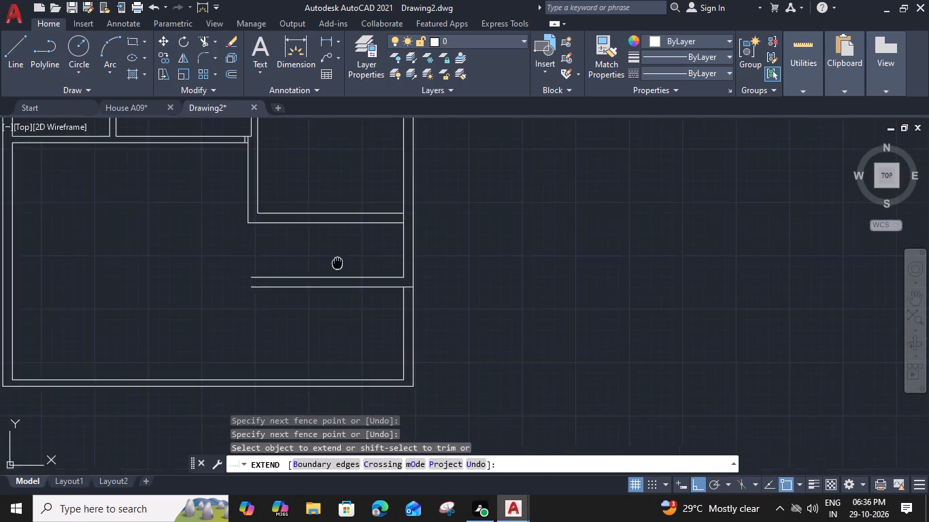
middle_drag(339, 264, 459, 268)
shift+click(400, 188)
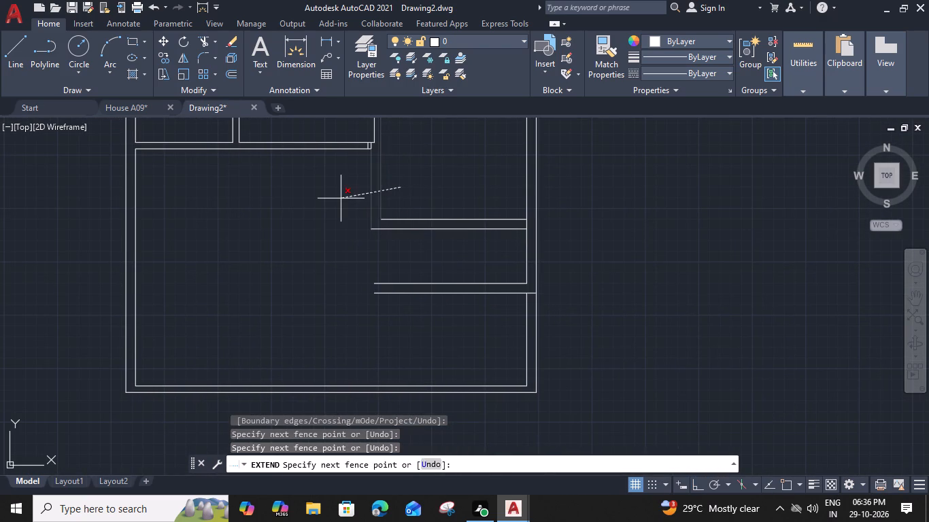
click(341, 198)
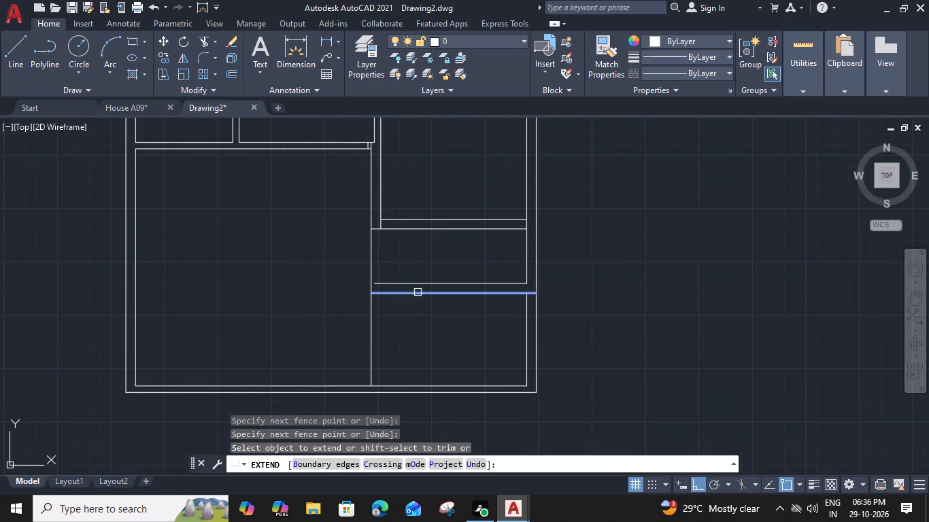
click(417, 292)
click(415, 281)
click(385, 207)
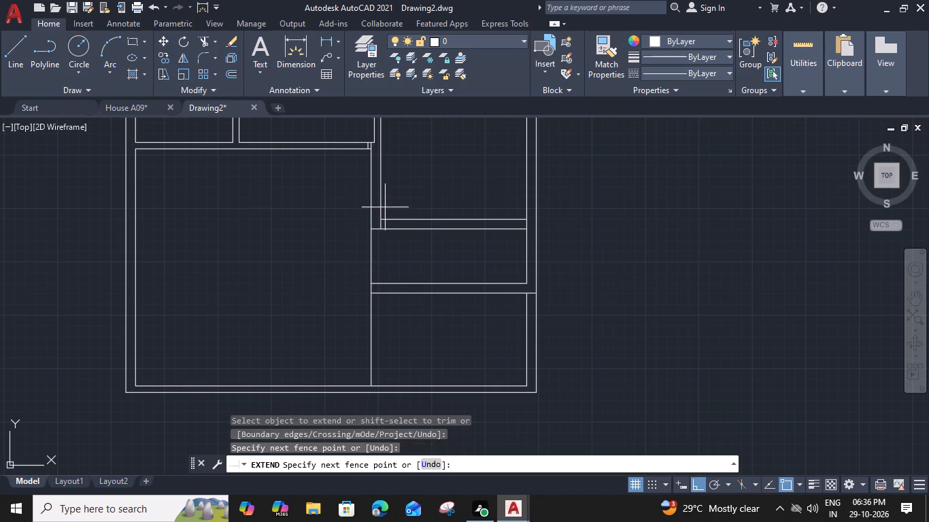
click(376, 201)
shift+click(369, 333)
Trim the leftover line pieces inside the left wall and remove the room's two old bottom wall lines.
middle_drag(379, 312, 384, 351)
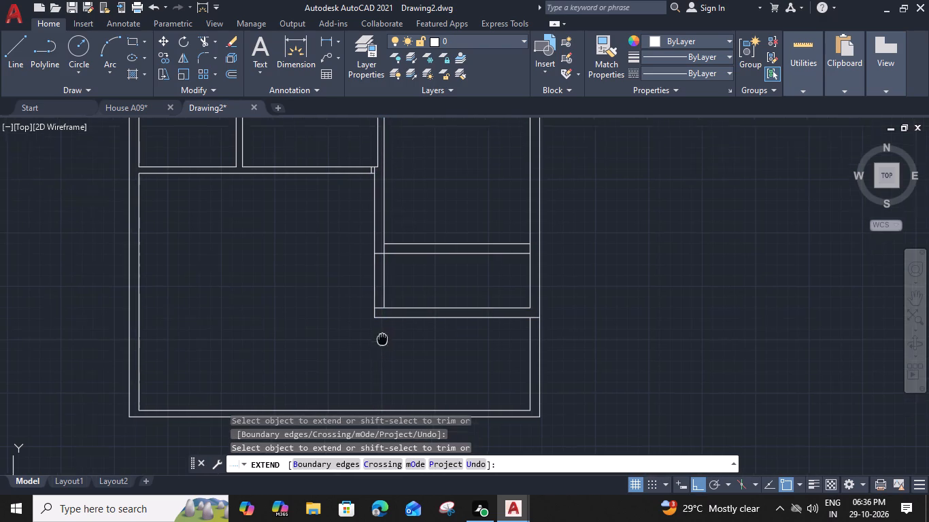
middle_drag(384, 351, 385, 361)
scroll(380, 330, up, 1)
shift+click(383, 338)
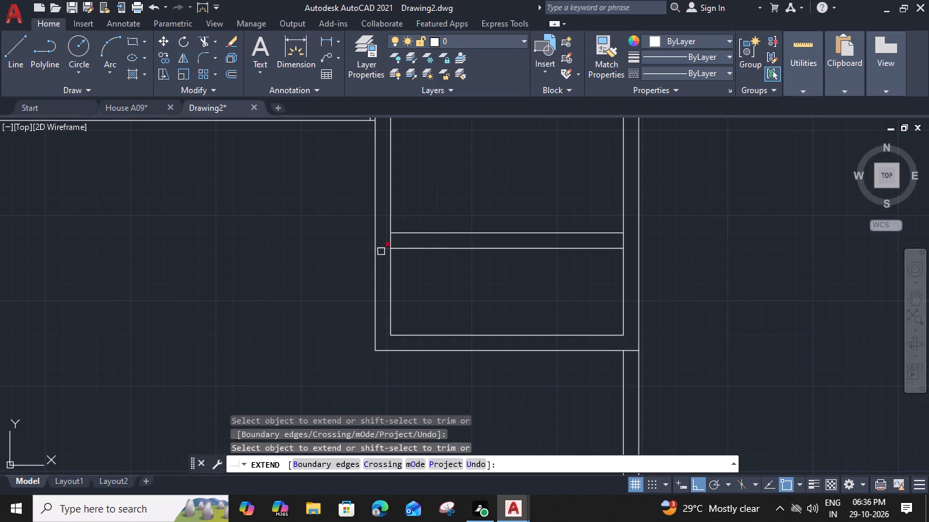
shift+click(382, 248)
shift+click(422, 215)
shift+click(419, 283)
Remove the two short cross lines marking the opening in the vertical wall above the hallway.
middle_drag(454, 223, 454, 241)
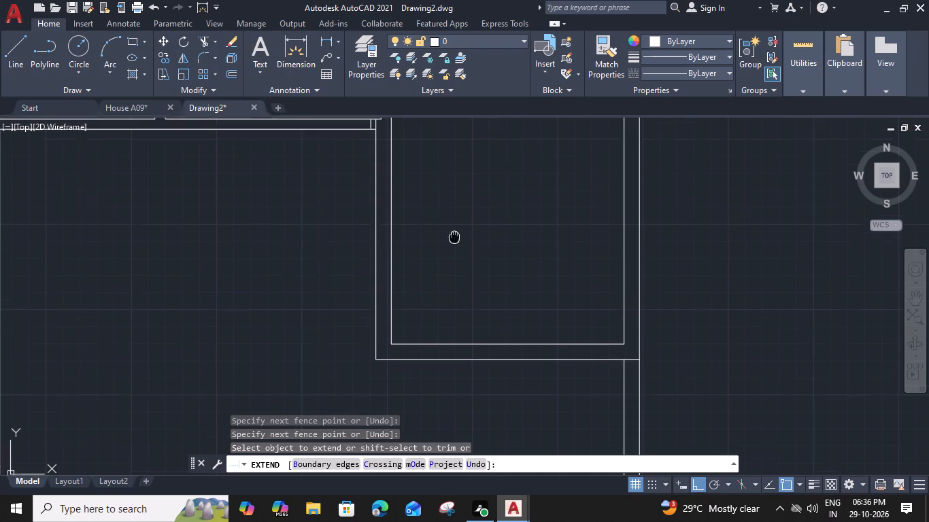
middle_drag(454, 241, 454, 385)
scroll(424, 249, down, 3)
middle_drag(426, 254, 439, 312)
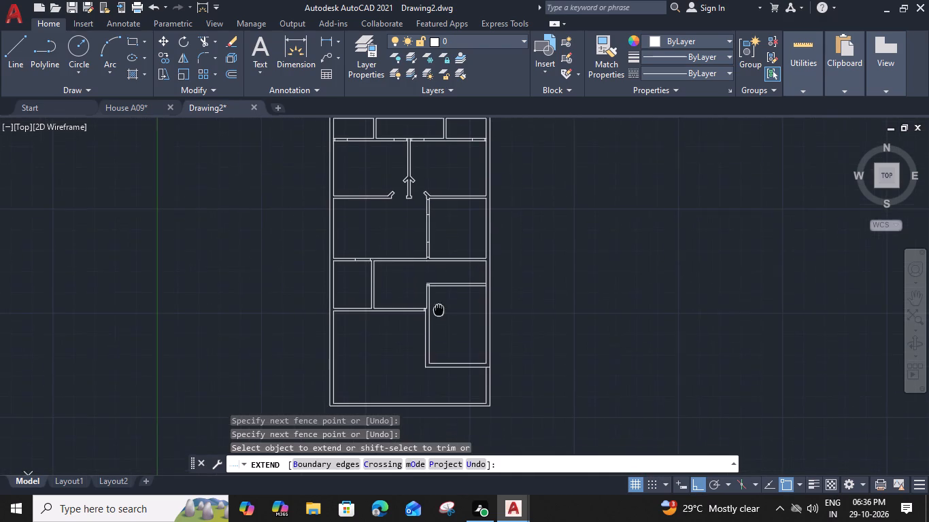
middle_drag(439, 312, 439, 313)
scroll(426, 261, up, 3)
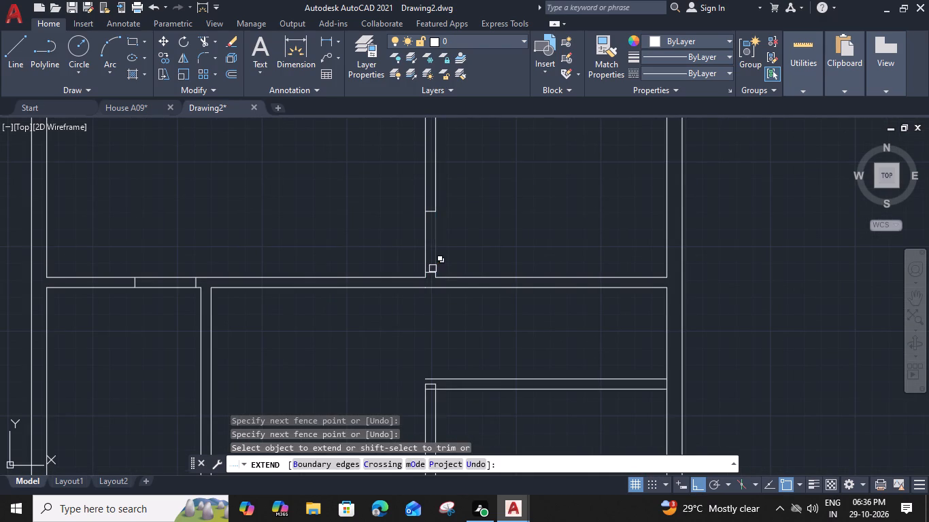
shift+click(430, 273)
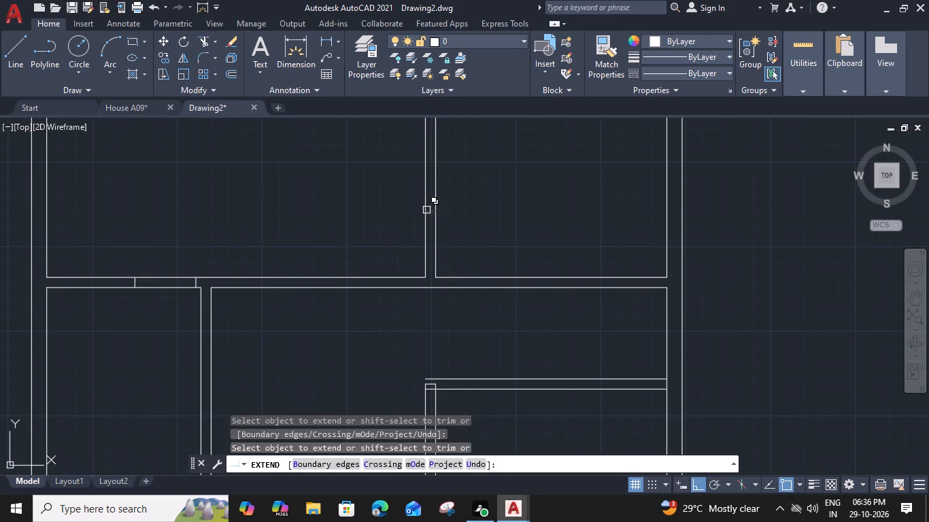
shift+click(429, 211)
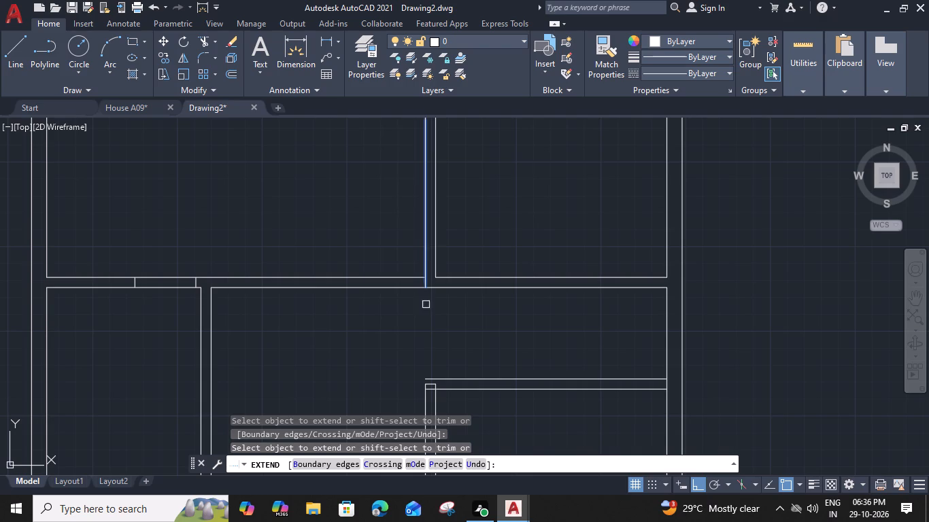
Clean up the partition's left corner by extending the vertical wall's outer line to it and trimming the short cap and overlapping pieces.
middle_drag(464, 365, 463, 290)
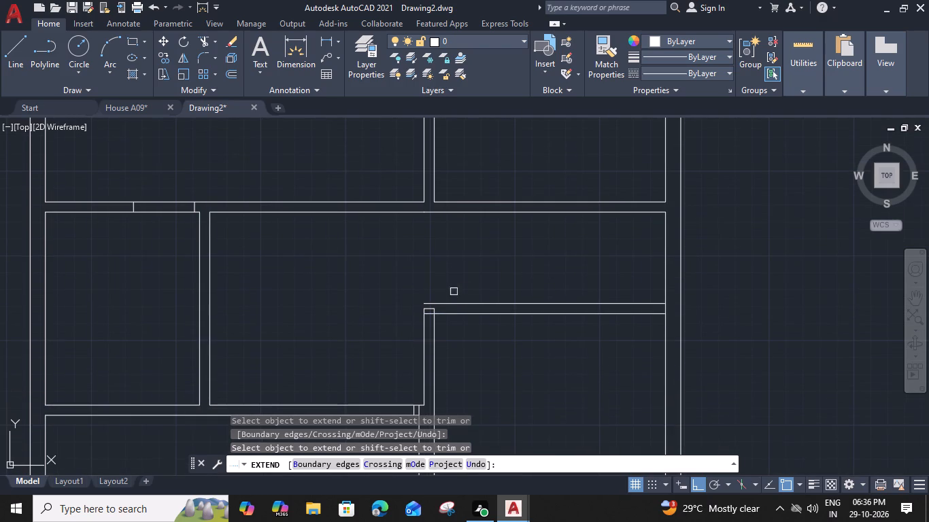
click(424, 350)
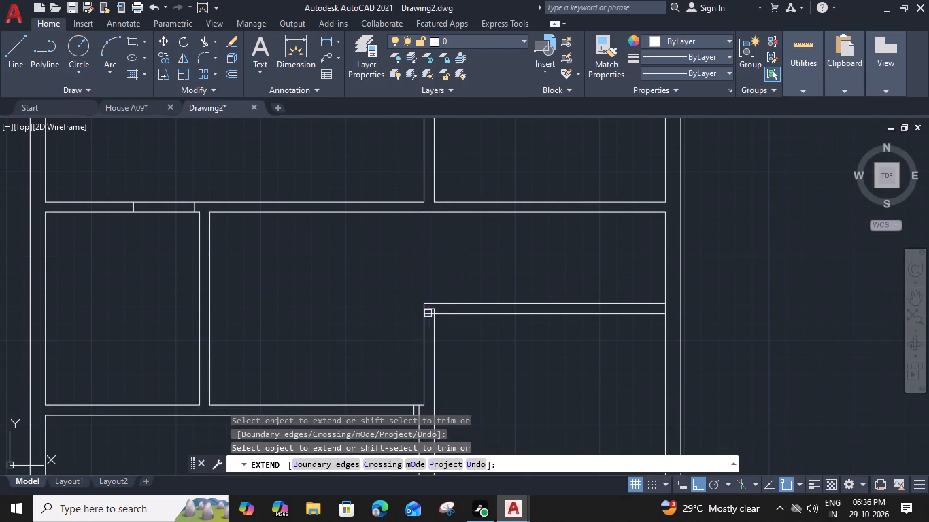
scroll(428, 312, up, 3)
shift+click(428, 302)
shift+click(448, 313)
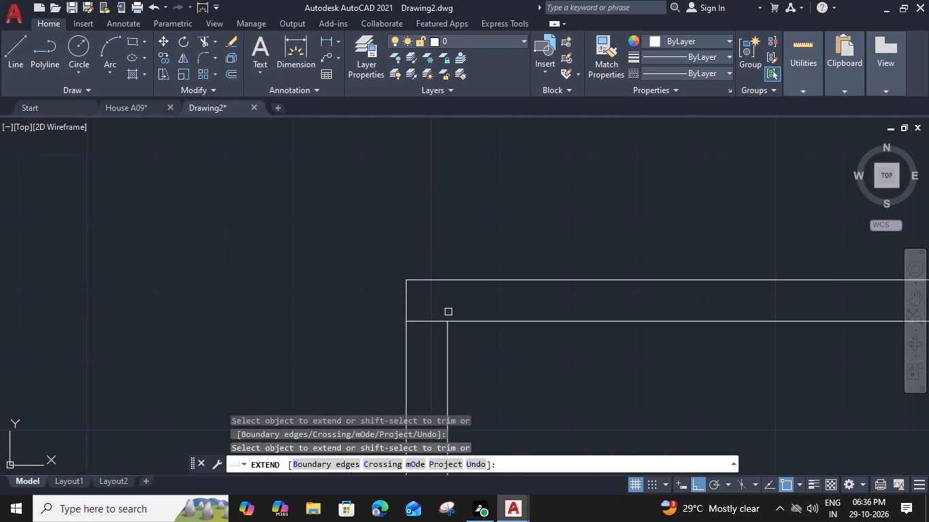
shift+click(433, 323)
scroll(433, 323, down, 2)
middle_drag(483, 379, 471, 212)
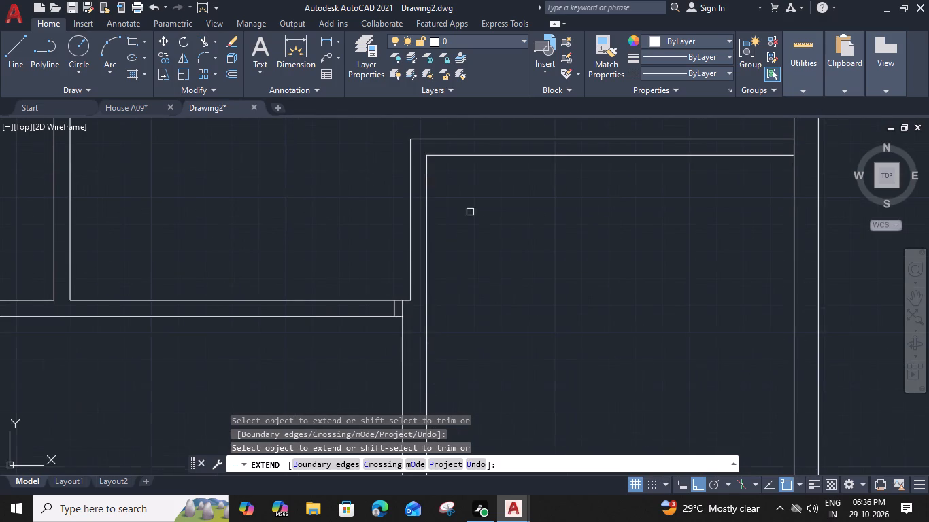
key(Escape)
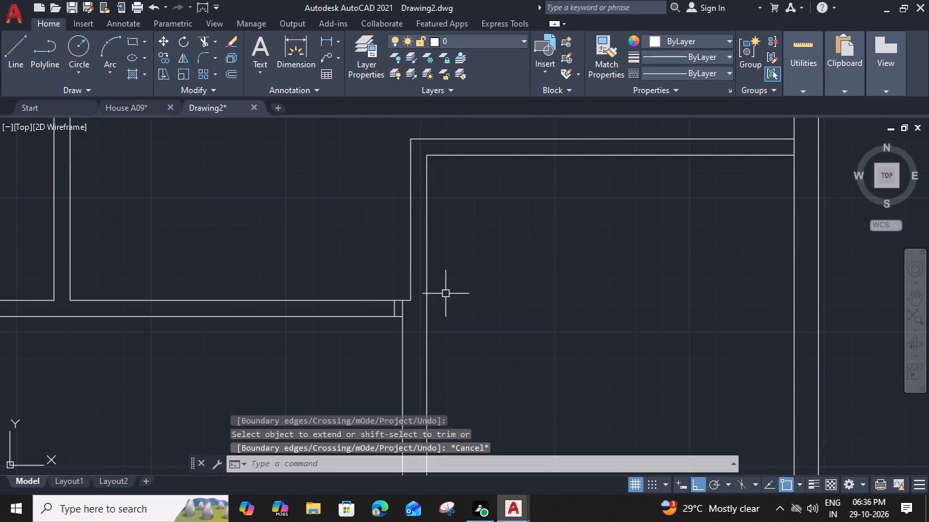
Open a gap between the partition and the wall corner below: square off both wall ends, trim the connecting vertical lines and the right wall junction.
scroll(409, 302, up, 1)
key(k)
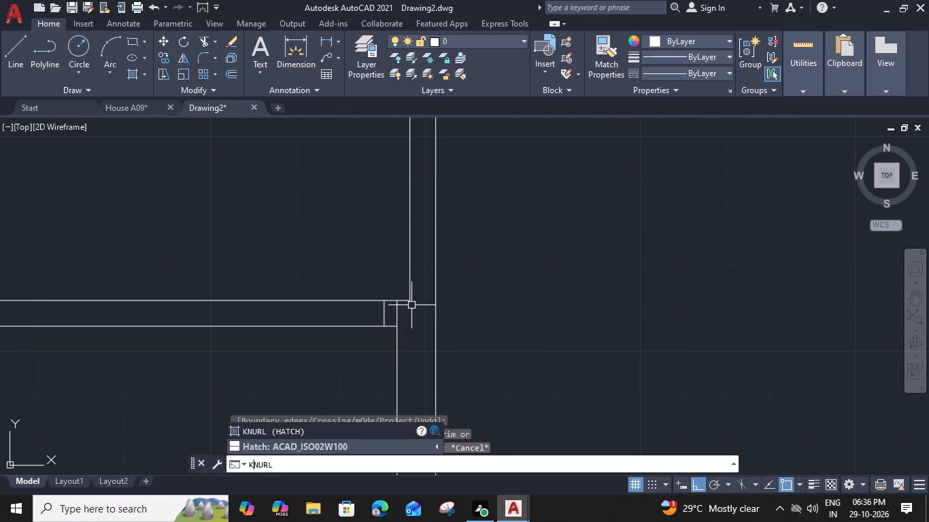
key(Escape)
text(EX)
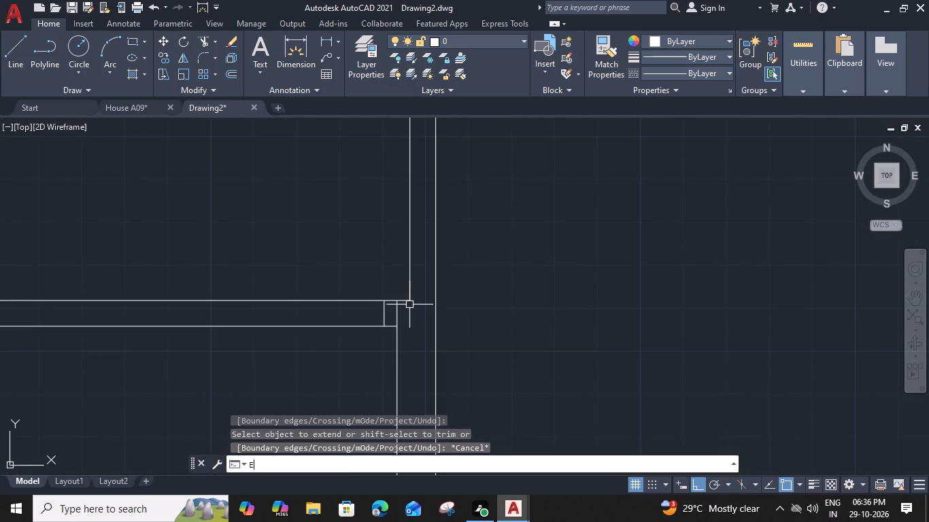
key(space)
click(405, 300)
scroll(399, 269, down, 1)
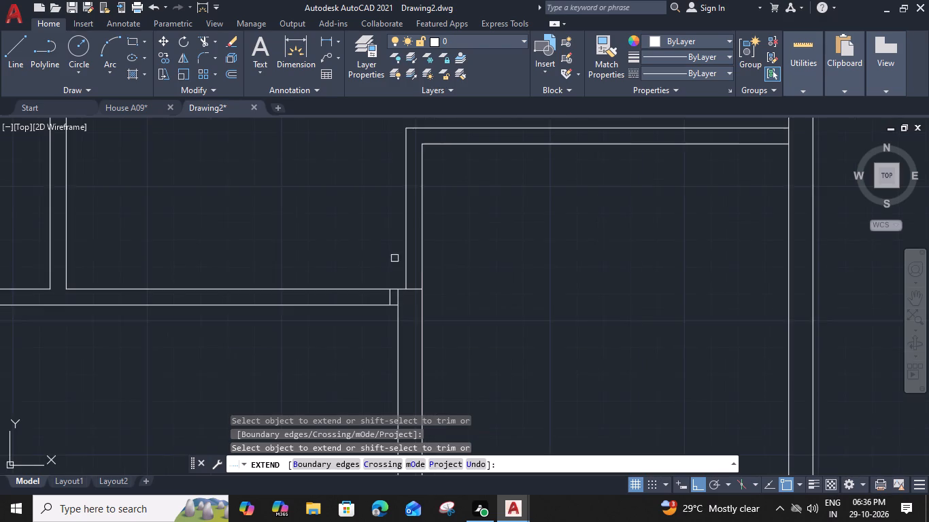
middle_drag(394, 257, 395, 290)
click(452, 175)
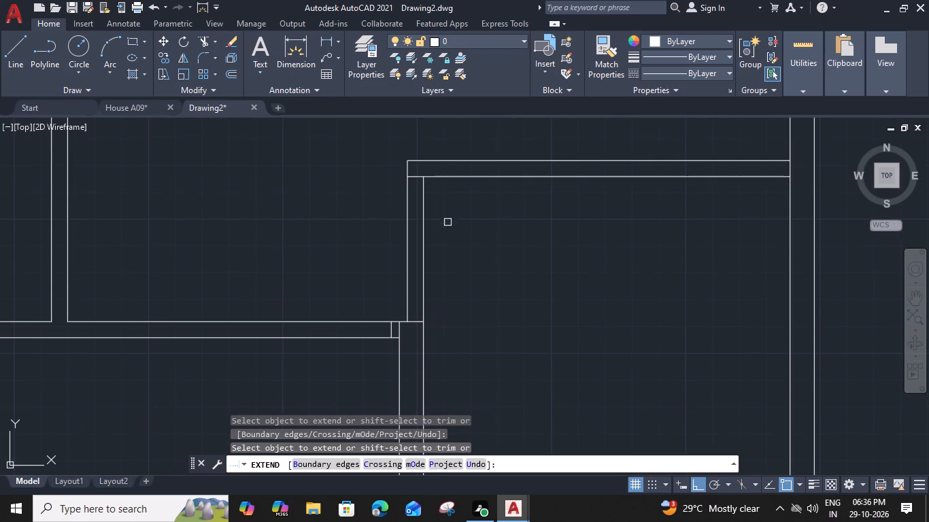
shift+click(447, 222)
shift+click(380, 242)
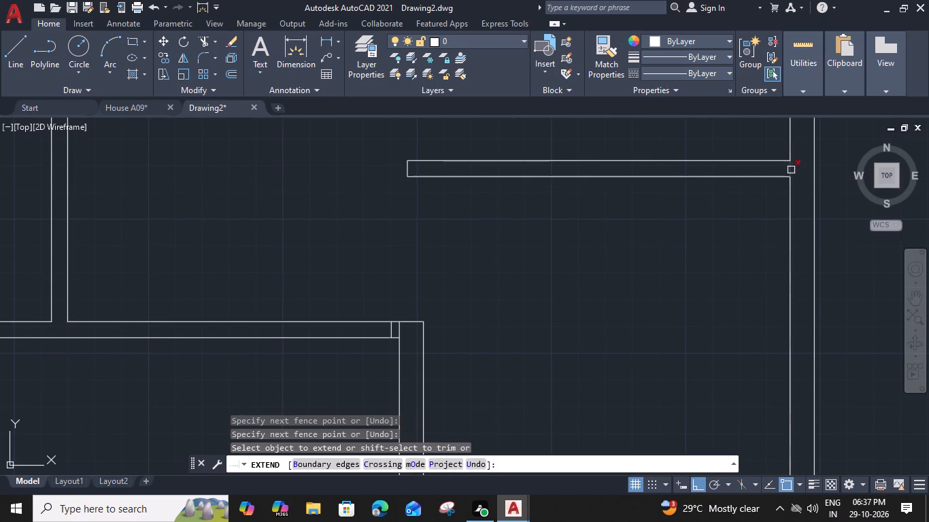
shift+click(791, 170)
scroll(791, 170, down, 2)
middle_drag(671, 274, 561, 334)
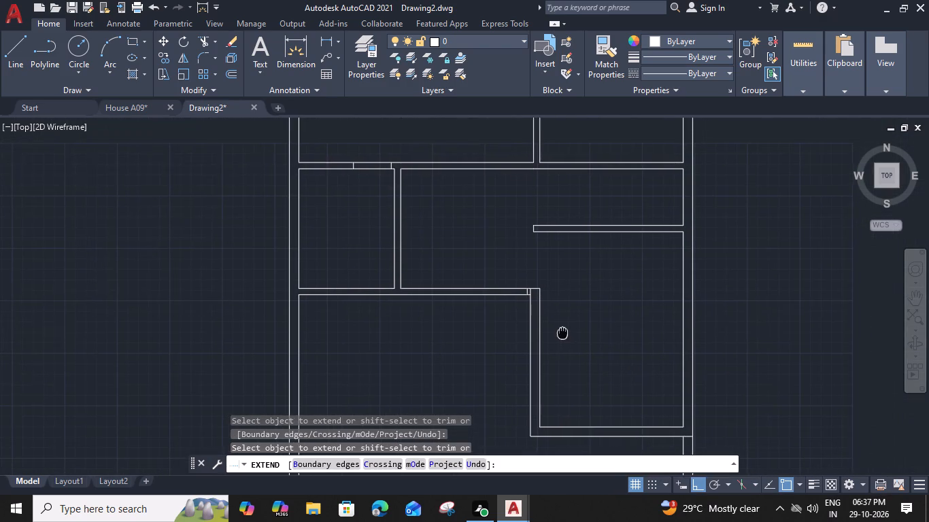
middle_drag(561, 334, 558, 334)
middle_drag(572, 266, 556, 317)
key(Escape)
Offset the right exterior wall's inner line in the narrow strip above the short partition 7'1.5" inward.
click(662, 241)
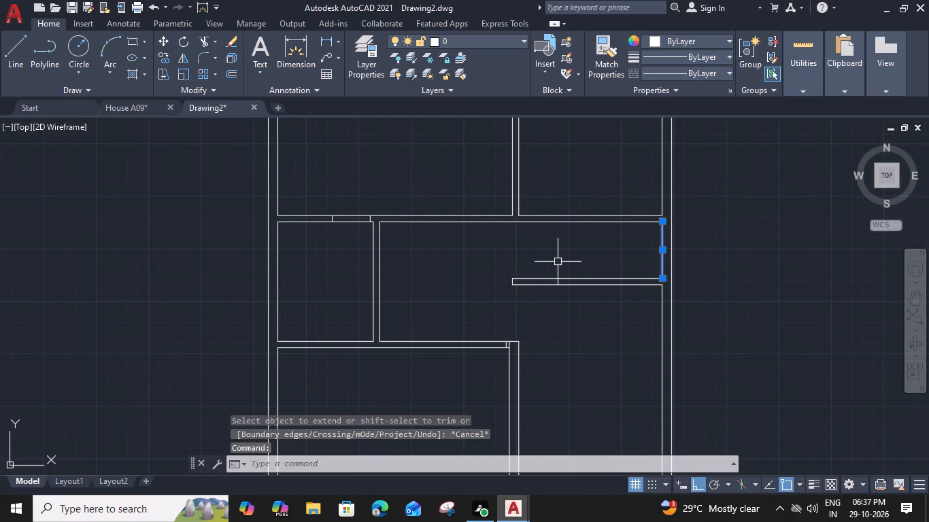
text(O)
key(space)
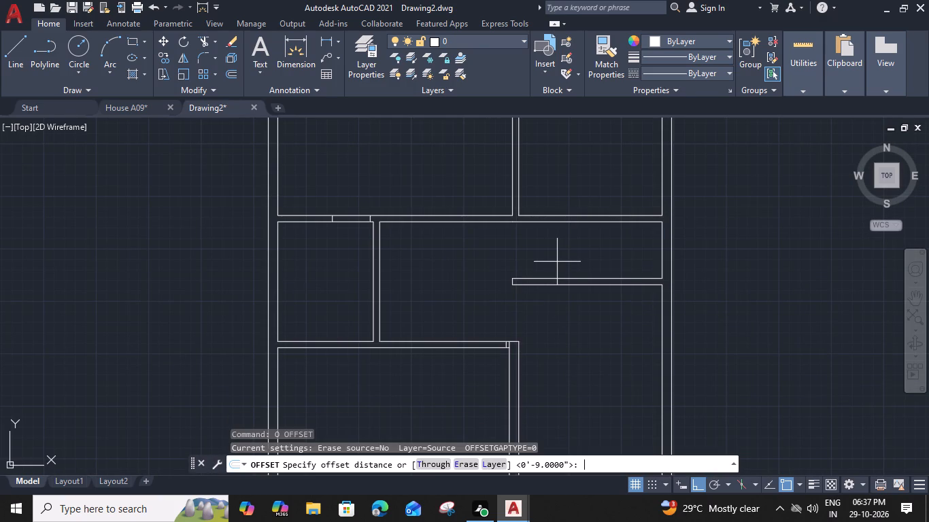
text(7')
key(1)
text(.5")
key(Return)
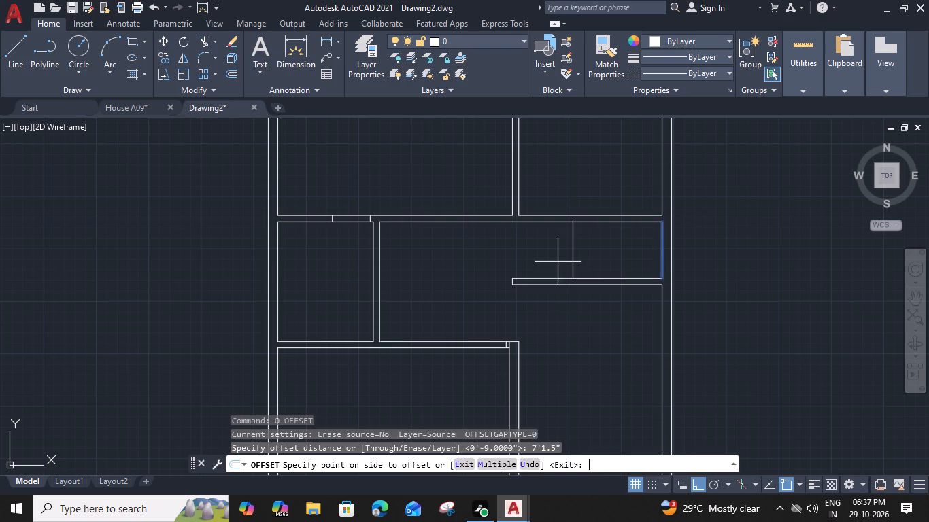
click(554, 260)
key(Escape)
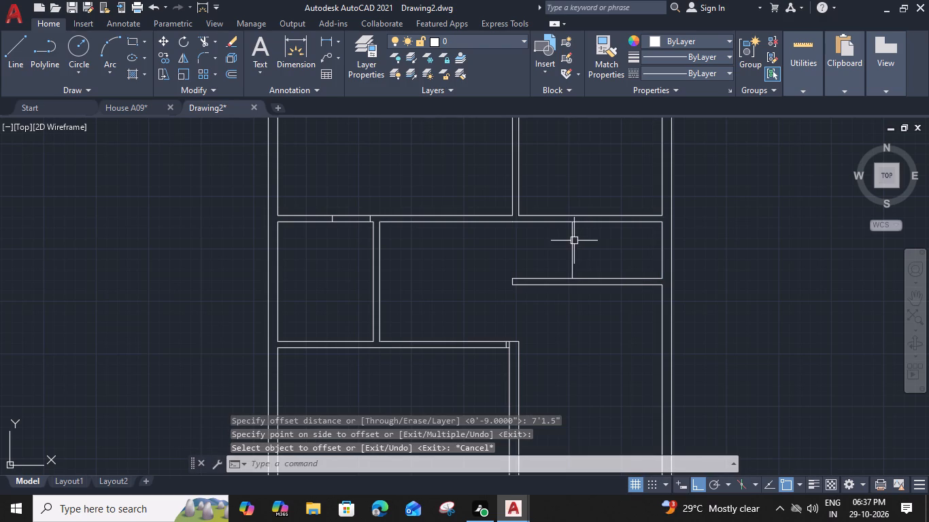
Offset the new vertical line 6" away from the right exterior wall to give the partition its thickness.
click(574, 241)
key(o)
key(space)
text(6")
key(Return)
click(549, 266)
key(Escape)
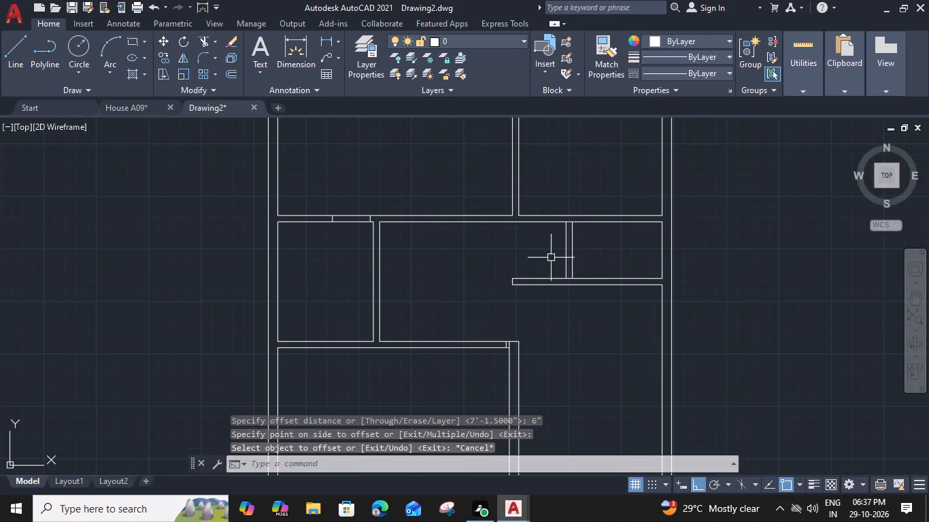
Trim the horizontal wall lines between the new partition's two faces at its upper and lower junctions.
key(t)
key(r)
key(space)
scroll(564, 243, up, 2)
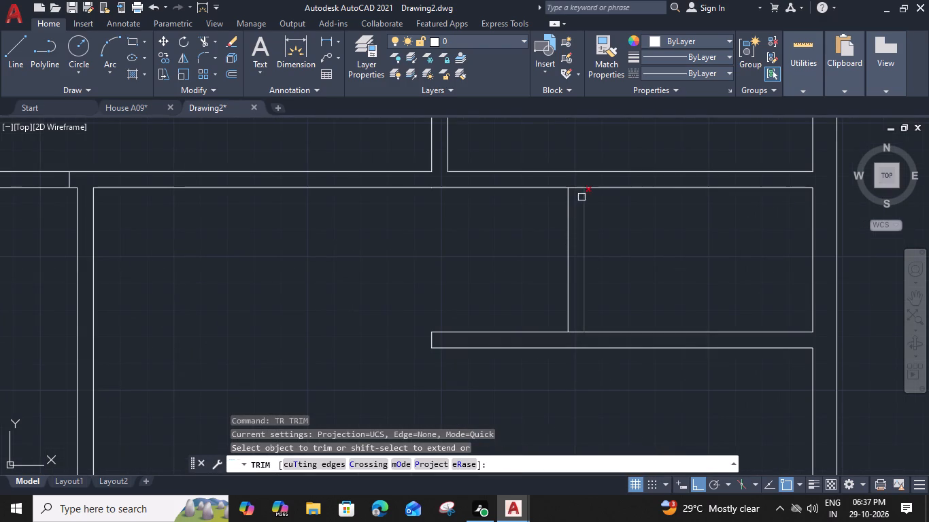
click(577, 186)
click(577, 332)
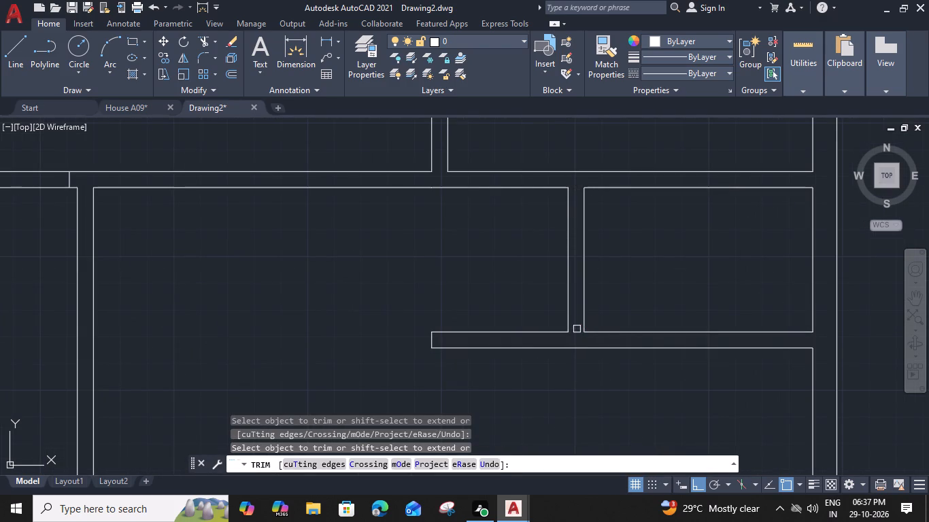
key(Escape)
Extend both lines of the central vertical wall down through the horizontal wall to the end of the short partition below.
scroll(489, 298, down, 1)
middle_drag(484, 298, 494, 326)
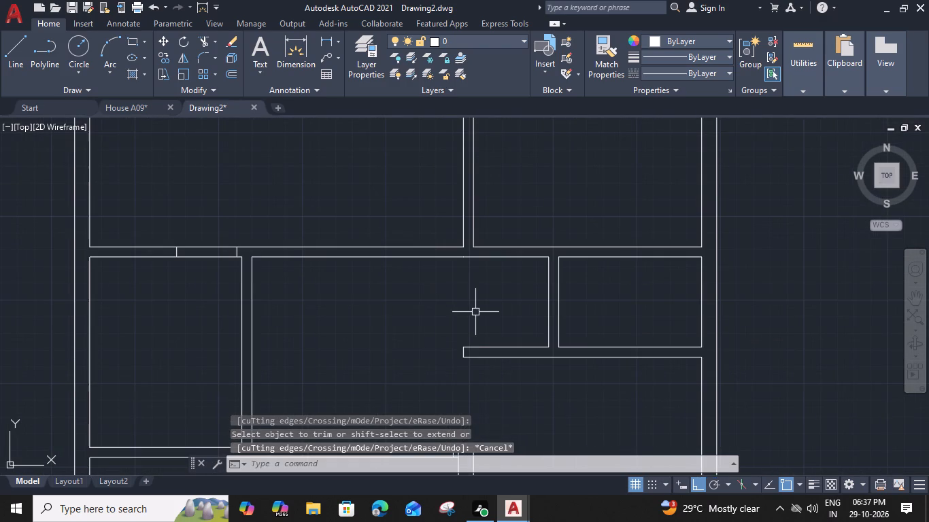
scroll(476, 302, up, 1)
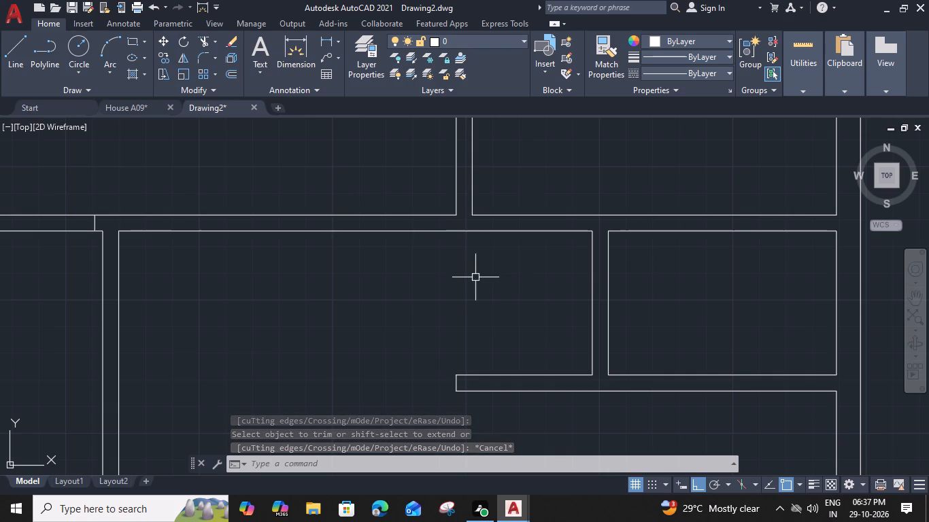
key(e)
key(x)
key(space)
click(457, 194)
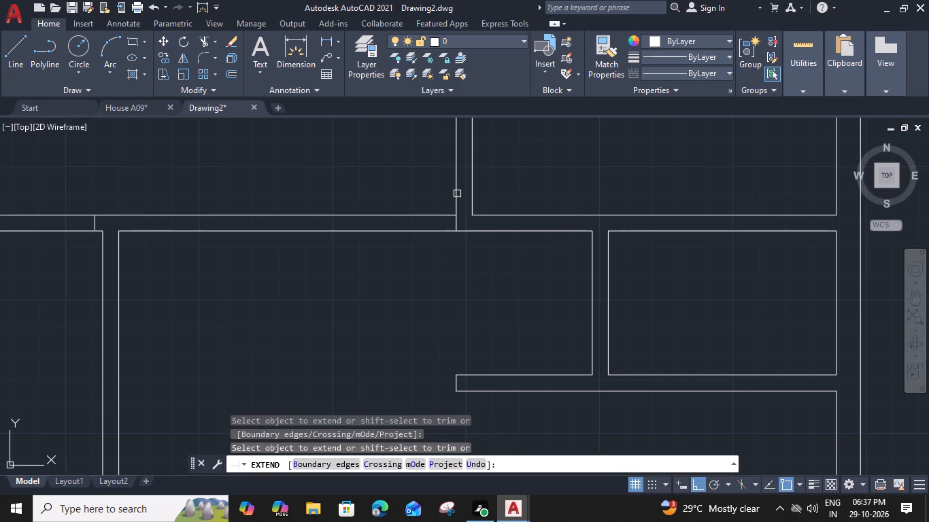
click(457, 198)
click(469, 197)
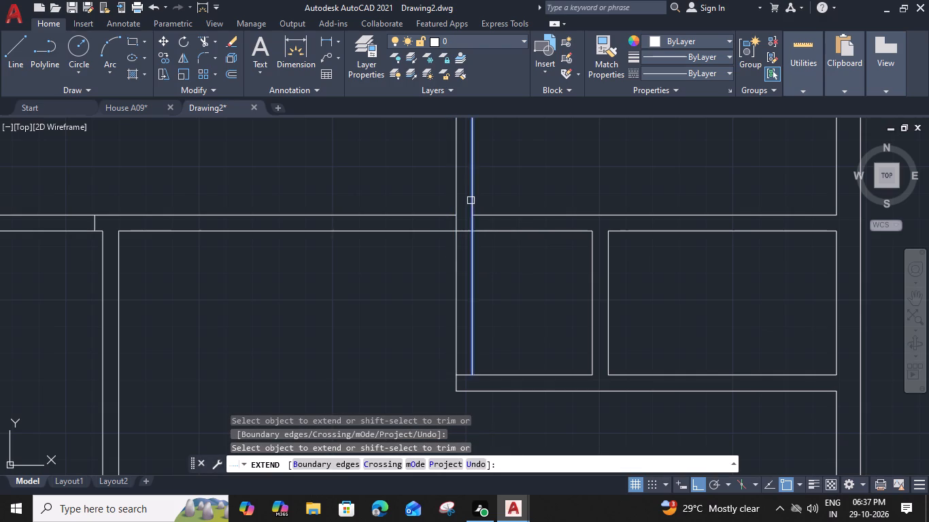
click(471, 201)
Trim the overlapping line pieces where the extended vertical wall meets the horizontal walls above and below.
shift+click(472, 226)
shift+click(458, 225)
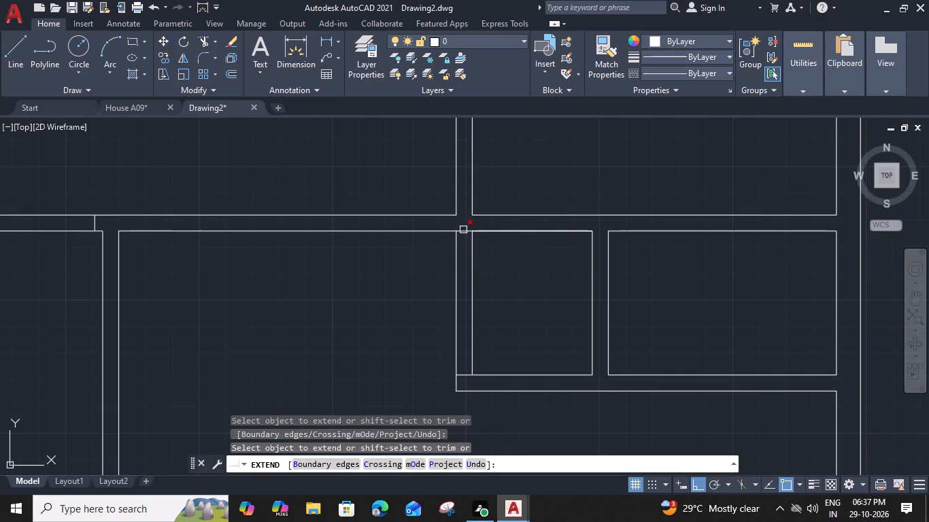
shift+click(464, 231)
shift+click(464, 375)
key(Escape)
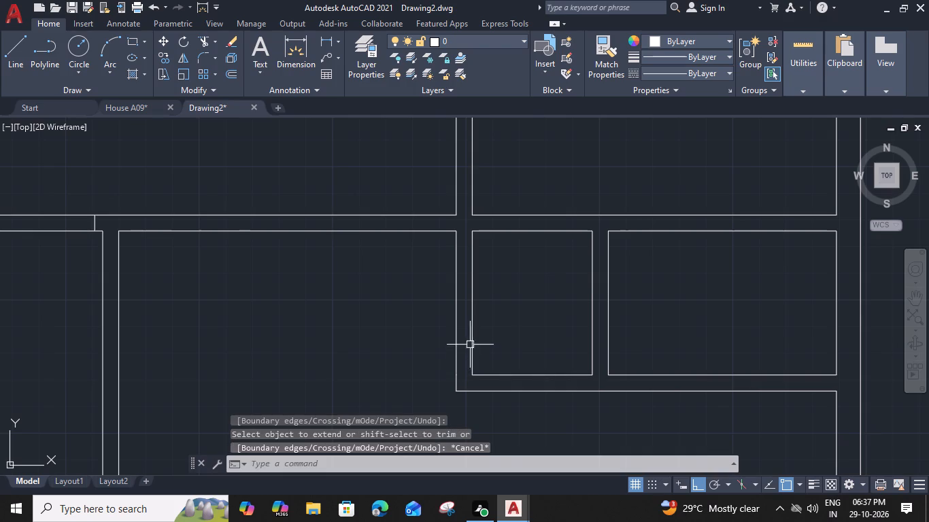
Draw short lines across the bases of the small room's two side walls and across its upper wall at the left corner.
key(l)
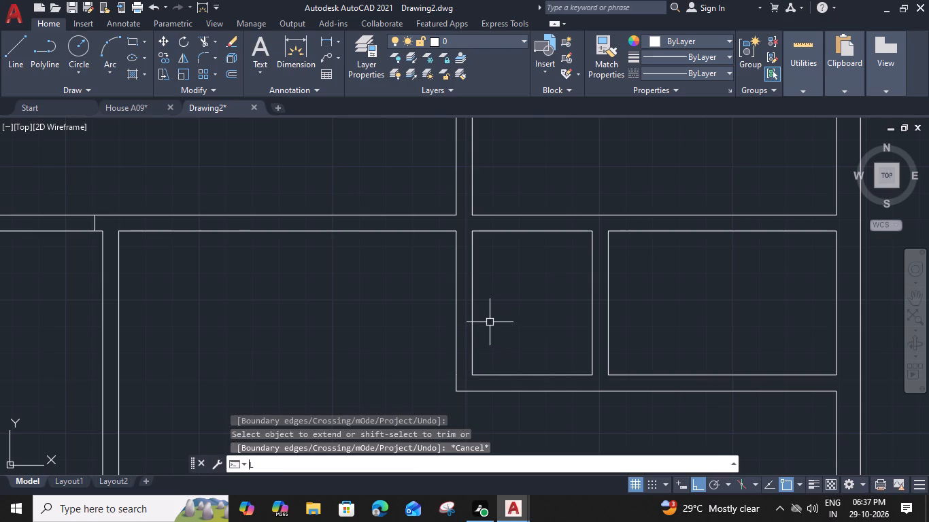
key(space)
click(471, 377)
click(457, 377)
key(space)
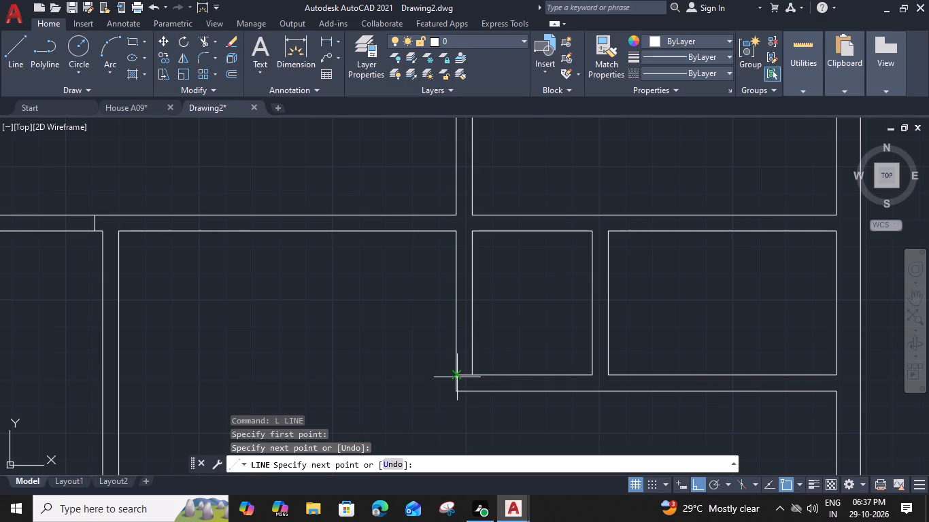
key(space)
click(609, 374)
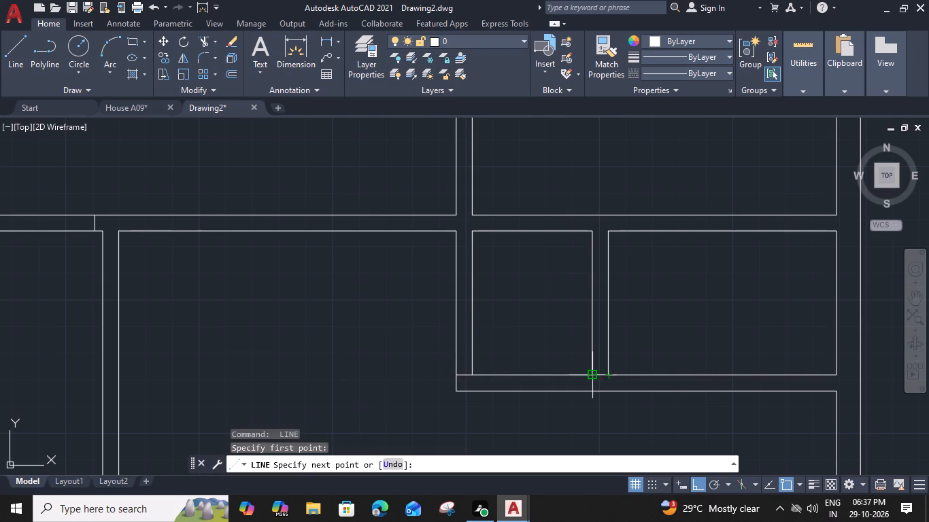
click(592, 375)
key(space)
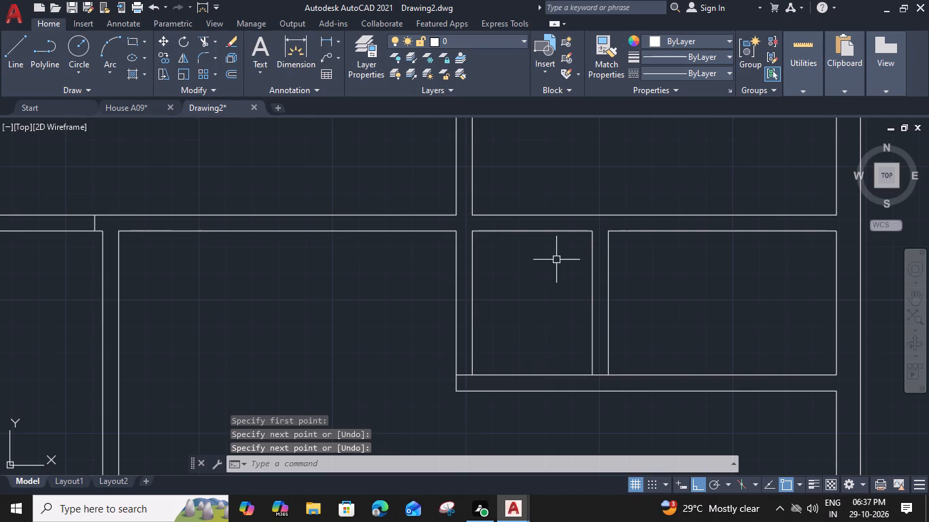
key(space)
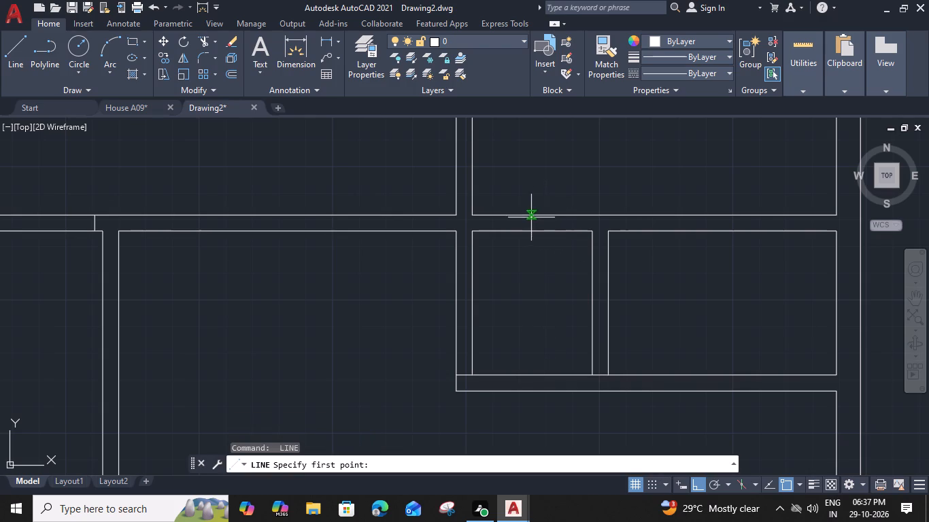
click(472, 217)
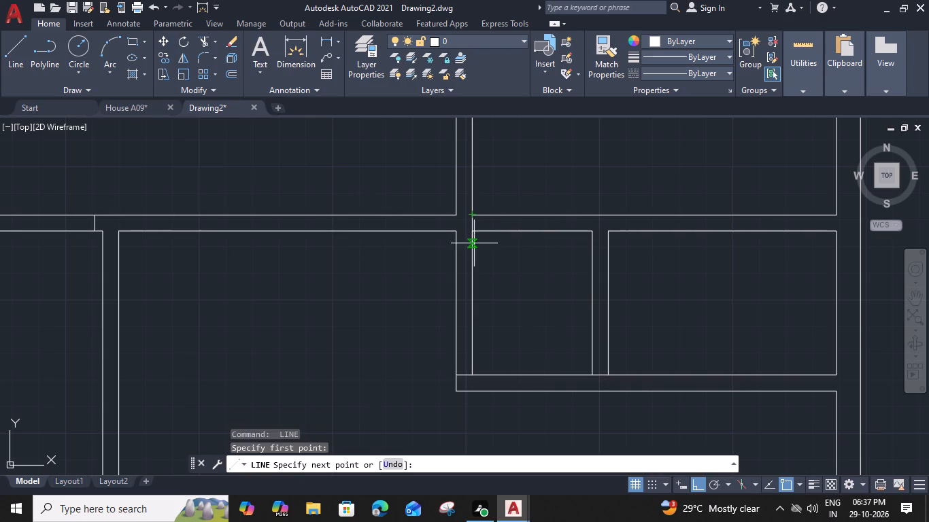
click(474, 231)
key(space)
Offset the three short cross lines 3" along their walls to mark the first door jambs.
click(472, 221)
text(O)
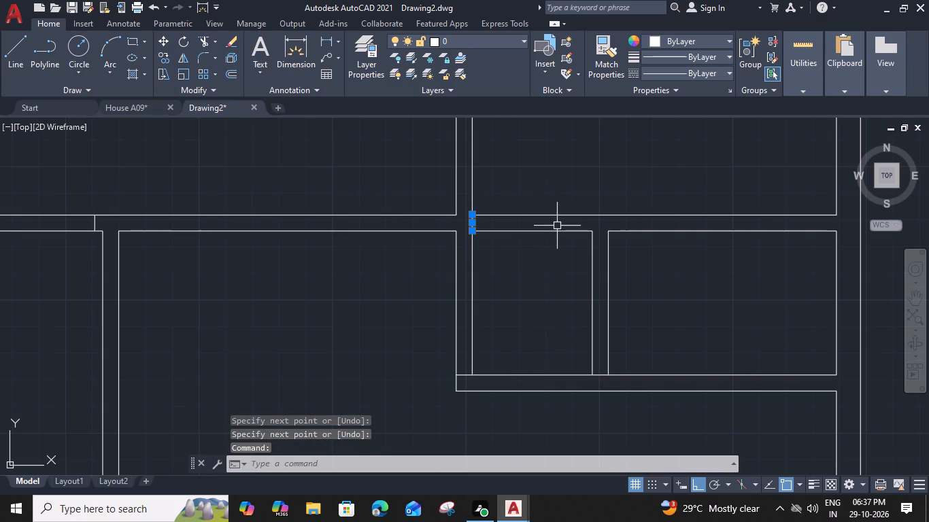
key(space)
key(3)
key(shift+quotedbl)
key(Return)
click(556, 221)
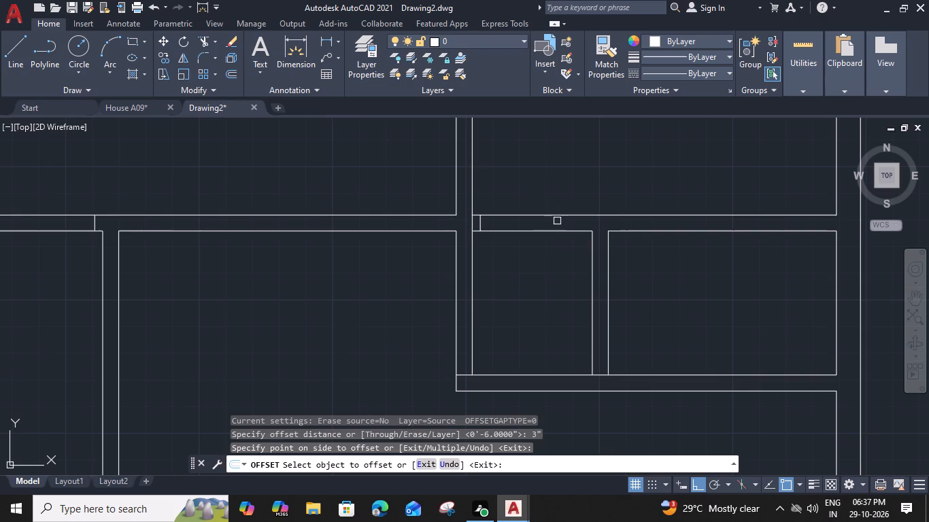
drag(600, 377, 599, 370)
click(595, 346)
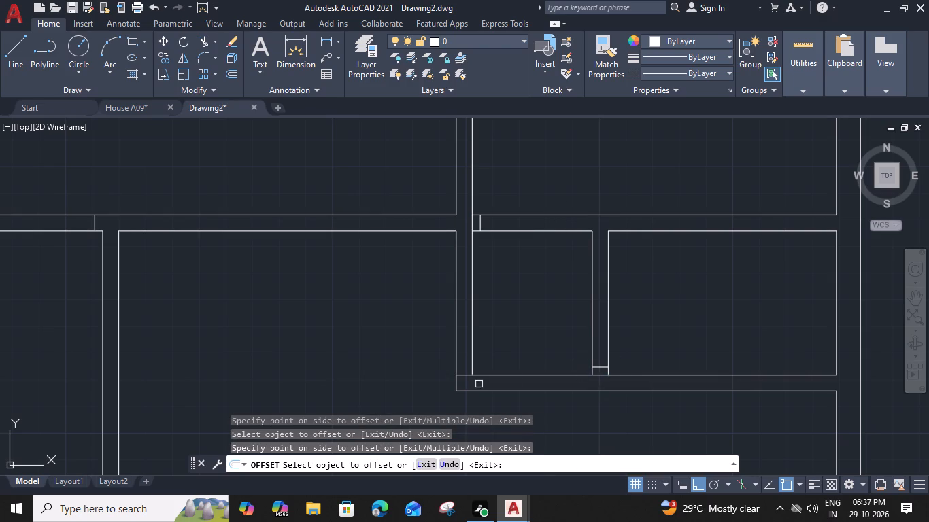
click(464, 377)
click(452, 319)
key(Escape)
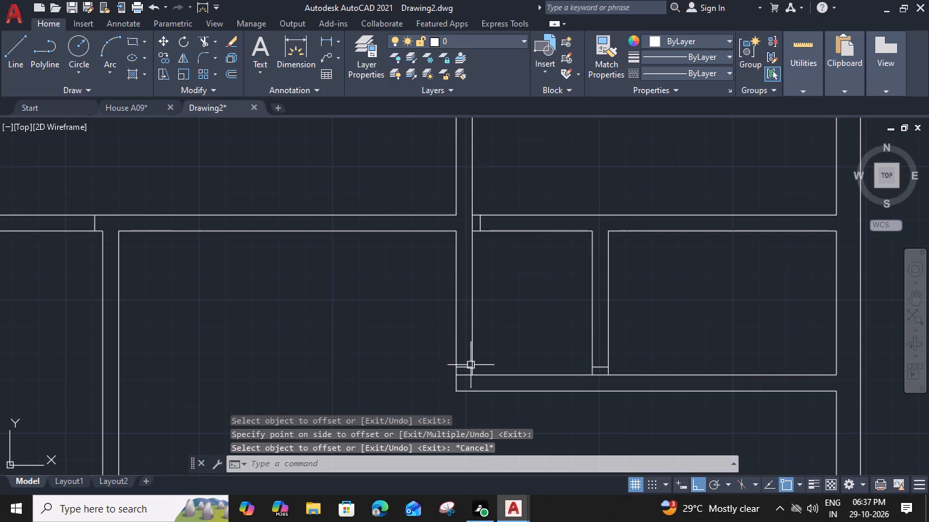
Offset the three jamb lines 2'6" along their walls to set the door opening widths.
click(466, 366)
key(o)
key(space)
text(2'6")
key(Return)
drag(477, 303, 478, 303)
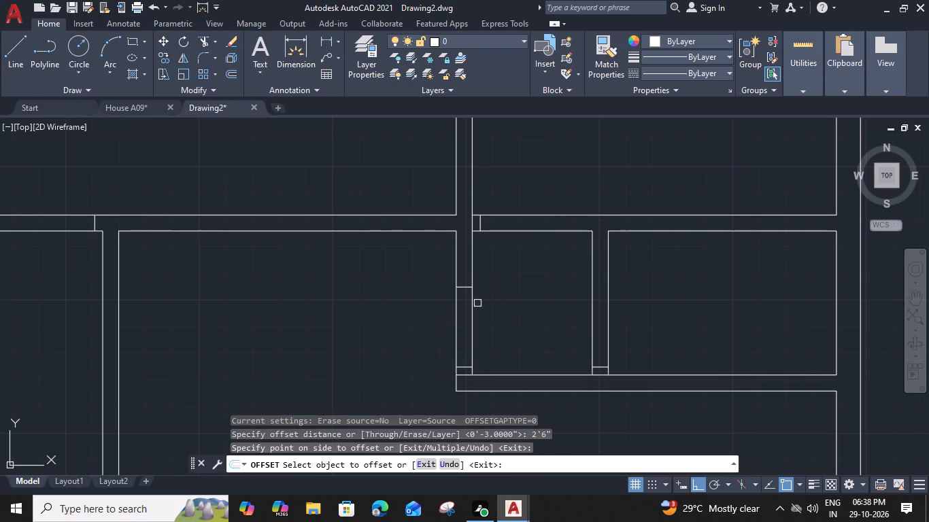
drag(478, 303, 477, 294)
click(483, 224)
click(517, 225)
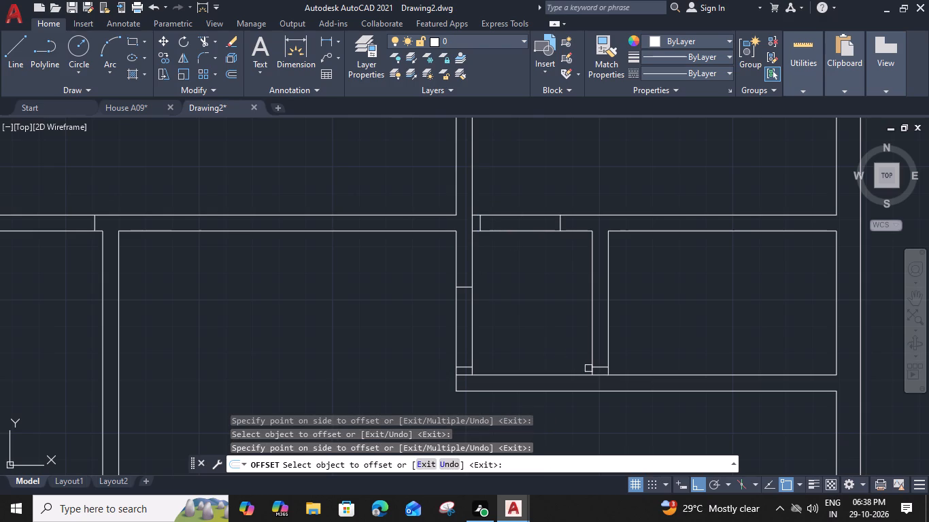
drag(602, 367, 598, 355)
click(589, 314)
key(Escape)
Trim the wall lines between the jambs to open the small room's three doorways and remove the three original cross lines.
text(TR)
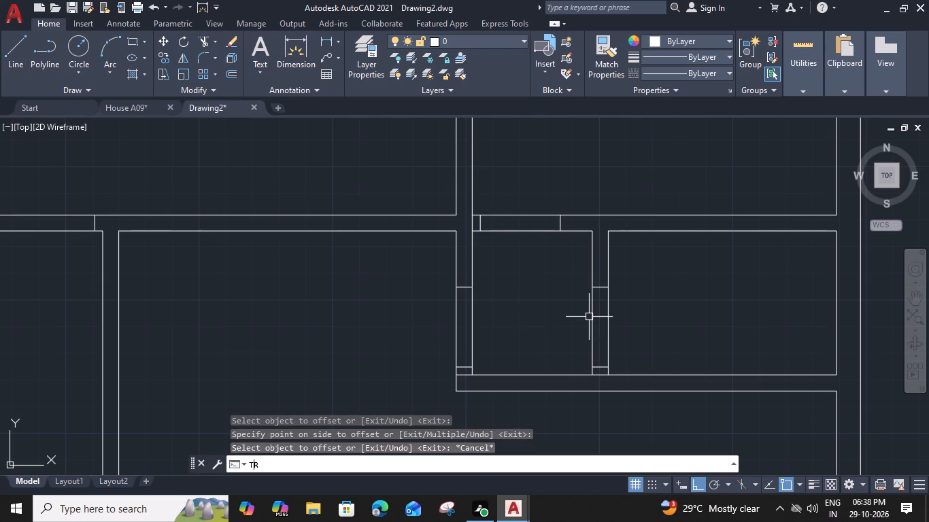
key(space)
click(601, 375)
click(615, 323)
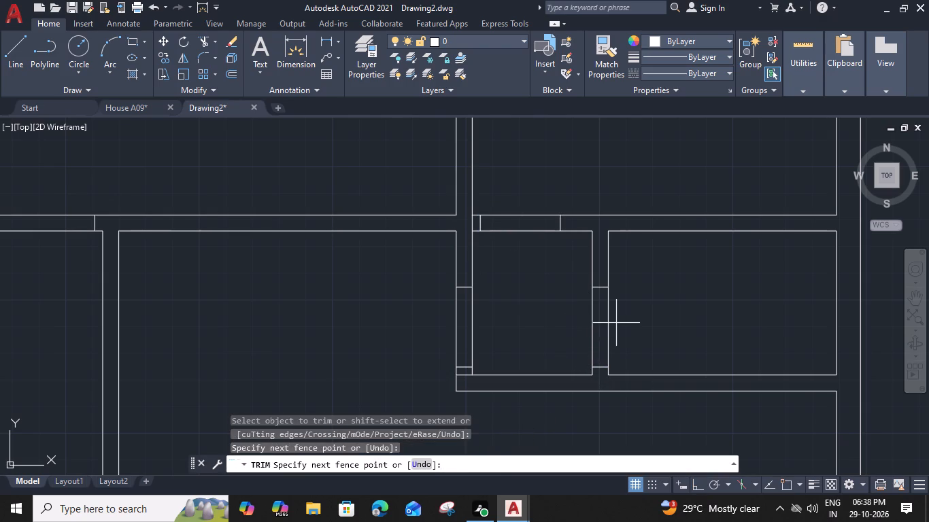
click(553, 332)
click(533, 193)
drag(517, 294, 511, 286)
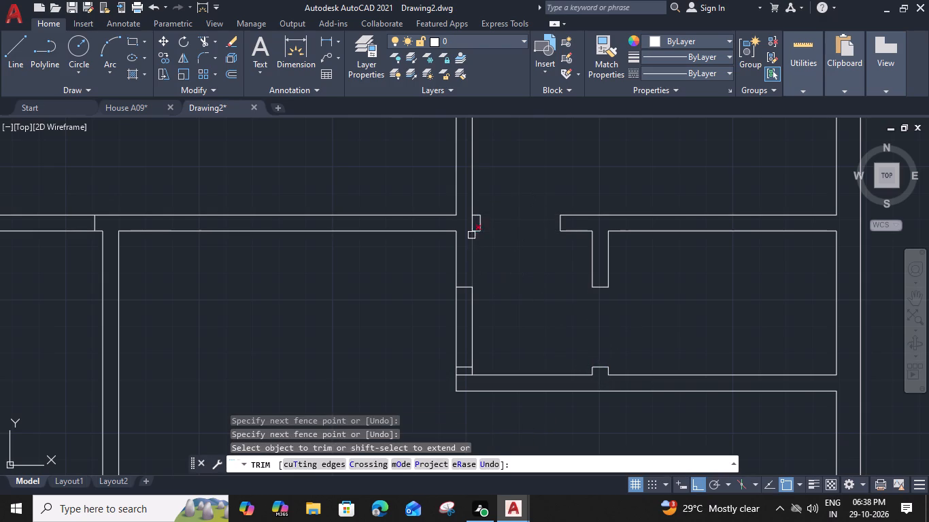
click(474, 223)
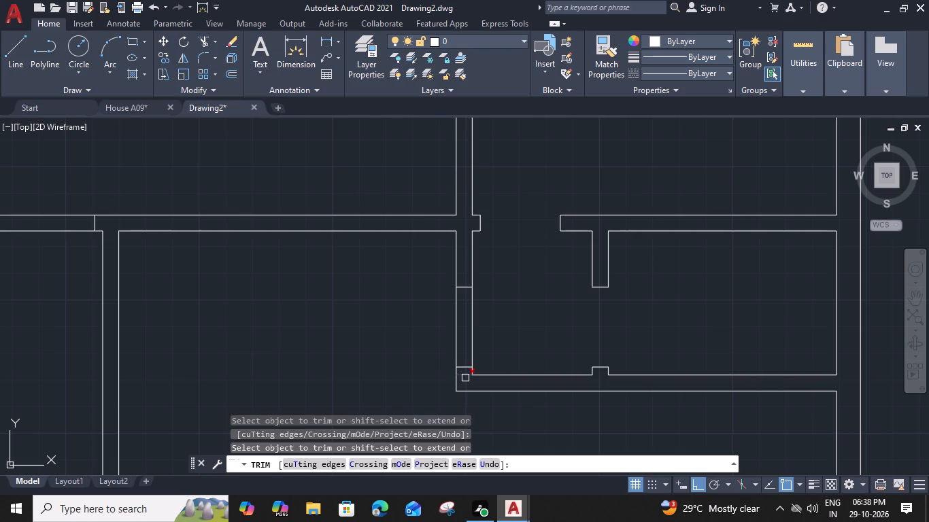
click(465, 377)
drag(394, 346, 405, 338)
click(550, 297)
key(Escape)
Draw a short vertical line across the horizontal wall where it meets the central vertical wall's left face.
scroll(550, 297, down, 3)
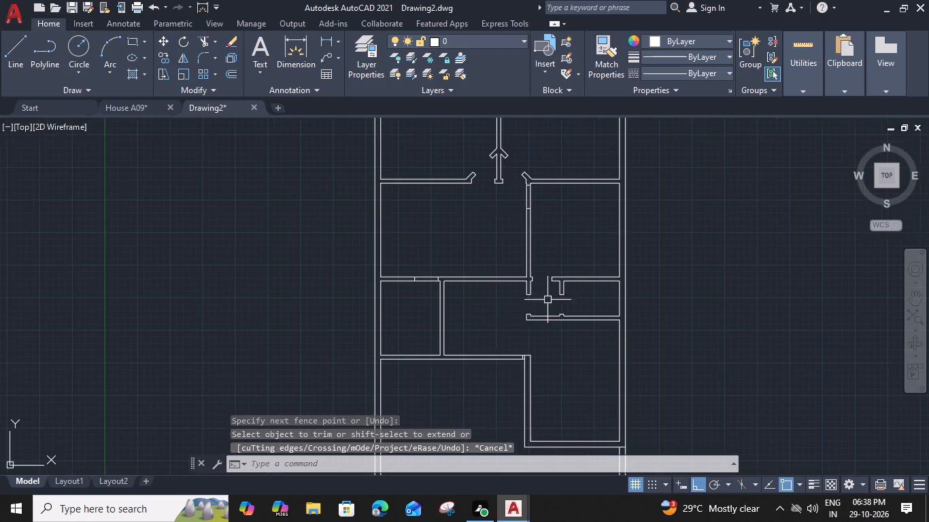
middle_drag(501, 332, 526, 335)
scroll(550, 264, up, 2)
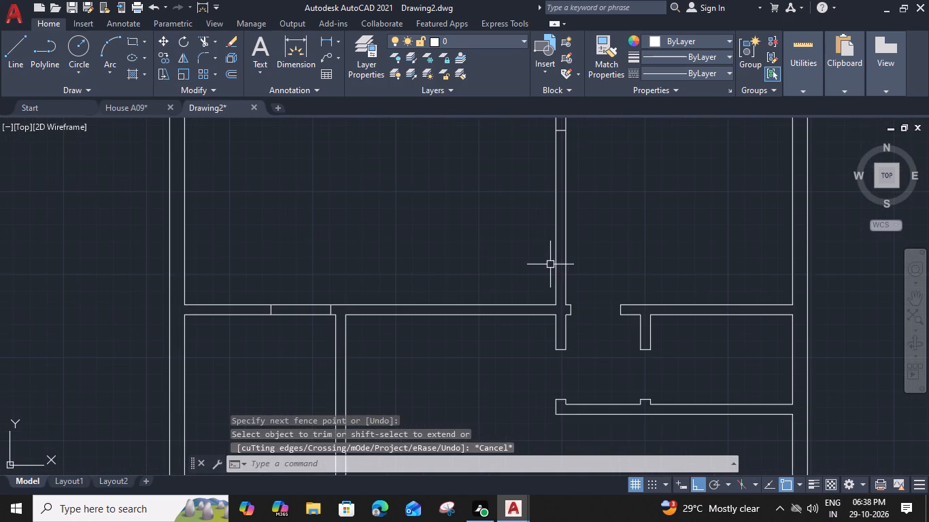
text(L)
key(space)
scroll(547, 319, up, 2)
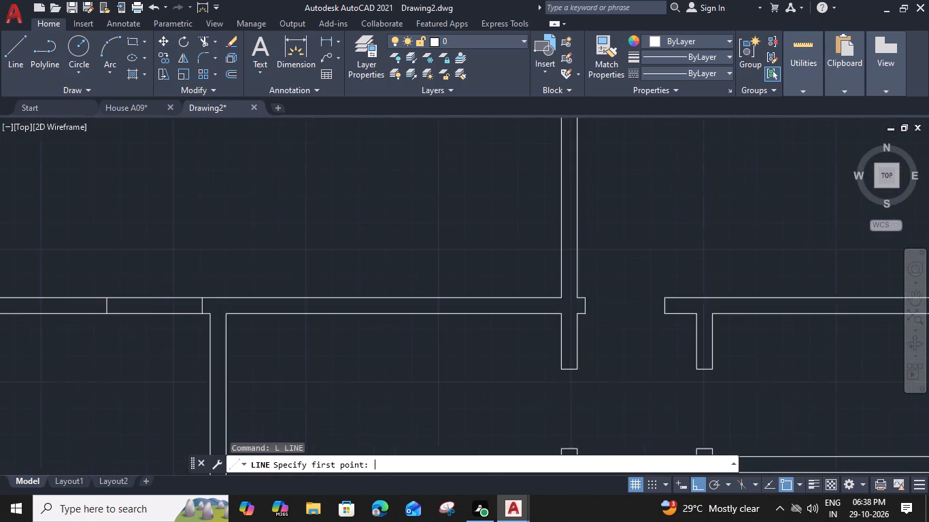
click(574, 309)
click(572, 288)
key(space)
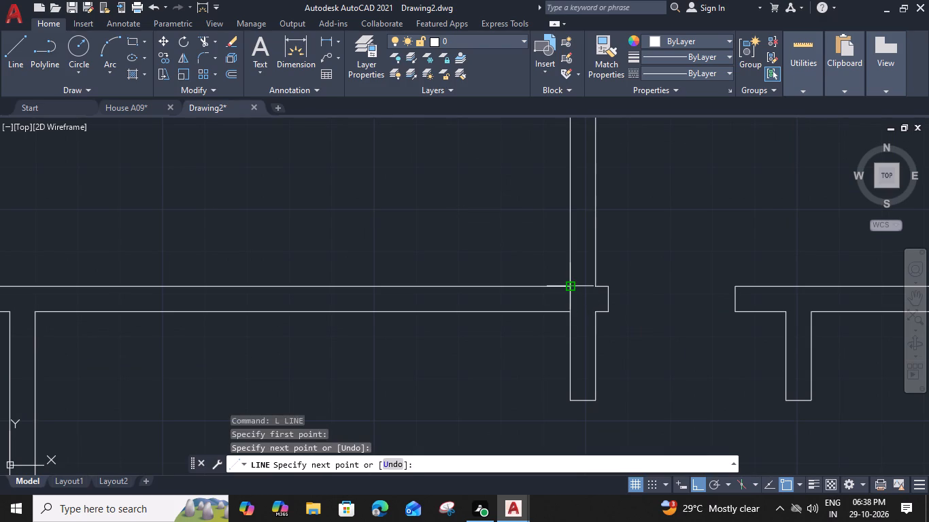
Offset the short cross line 3" away from the central vertical wall to mark the door jamb.
click(568, 298)
text(O 3")
key(Return)
click(488, 325)
key(Escape)
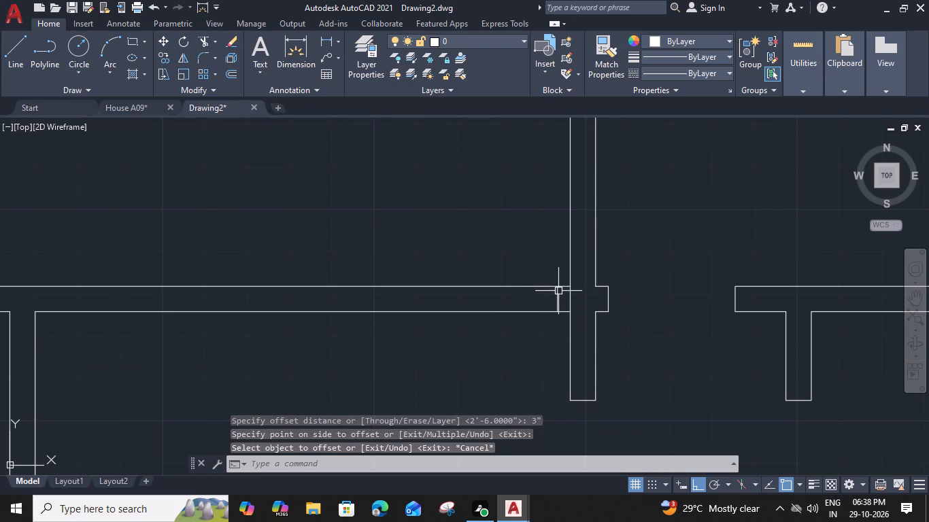
Offset the new jamb line 1'6" along the horizontal wall, and offset that copy another 1'6" to set the double-door width.
click(556, 293)
text(O 1'6)
key(Return)
click(433, 335)
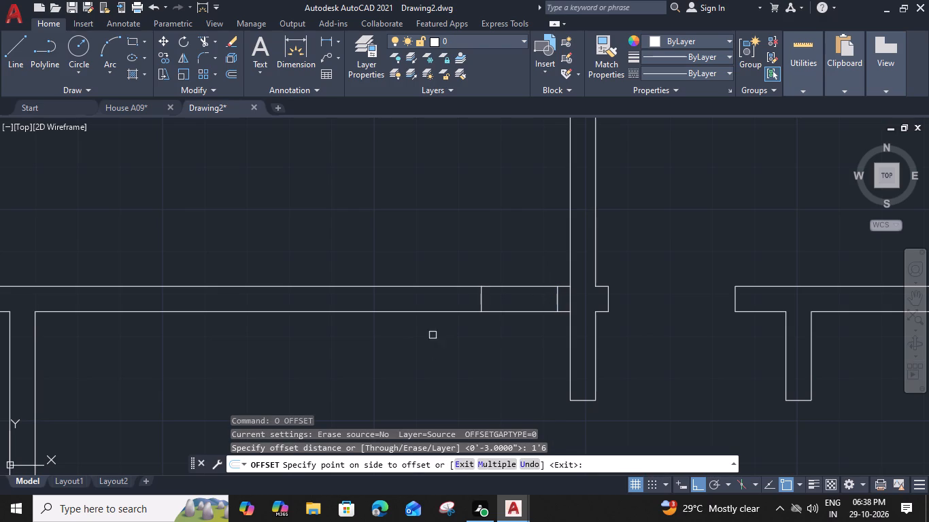
click(480, 299)
click(385, 331)
key(Escape)
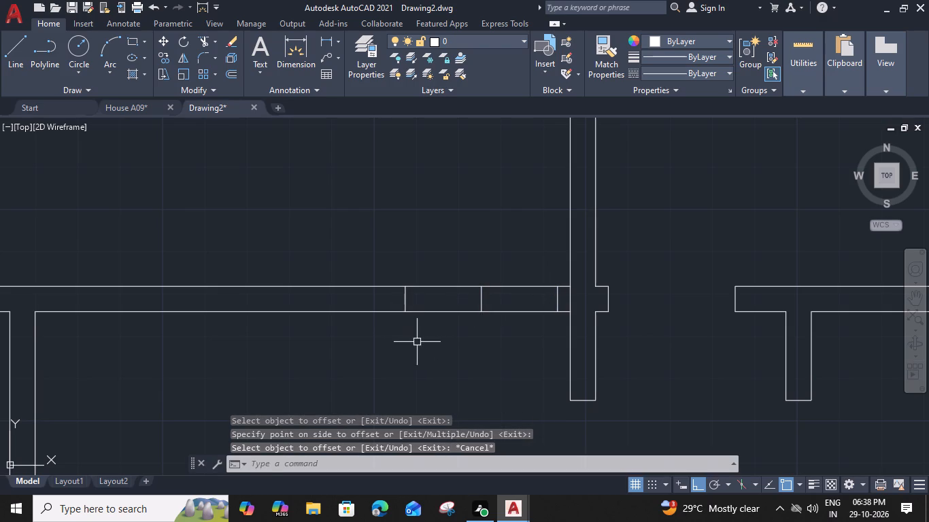
On the lower horizontal wall, offset the jamb line near the corner 1'6" twice along the wall, away from the corner.
scroll(421, 342, down, 2)
middle_drag(424, 368, 530, 241)
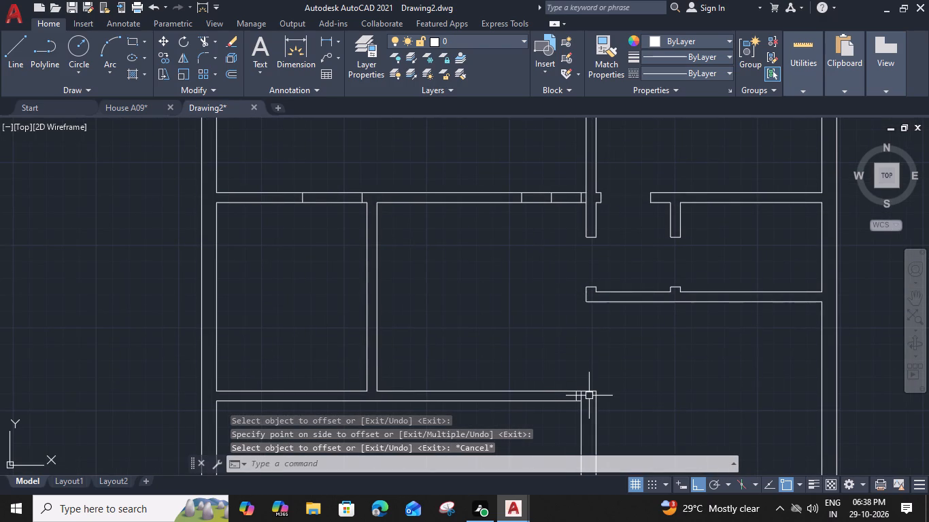
scroll(581, 396, up, 3)
click(559, 400)
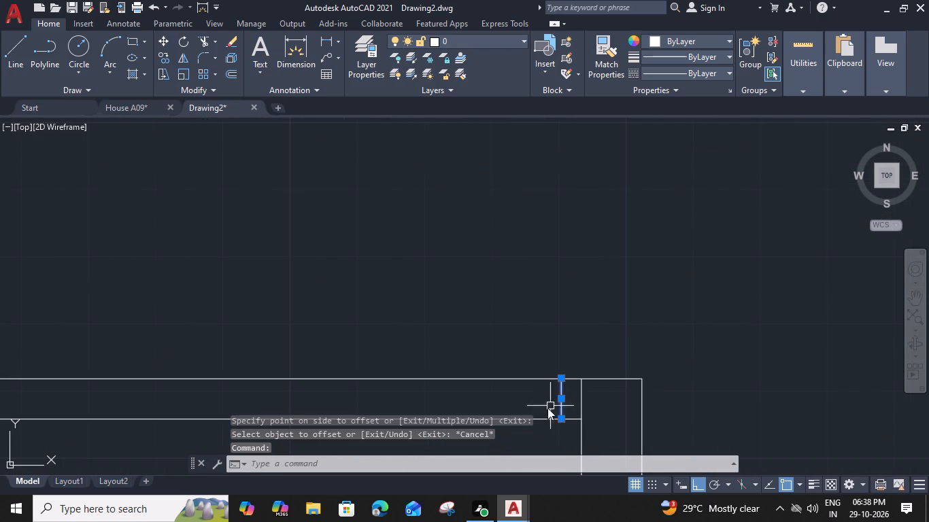
text(O 1'6")
key(Return)
click(459, 425)
middle_drag(462, 380, 555, 309)
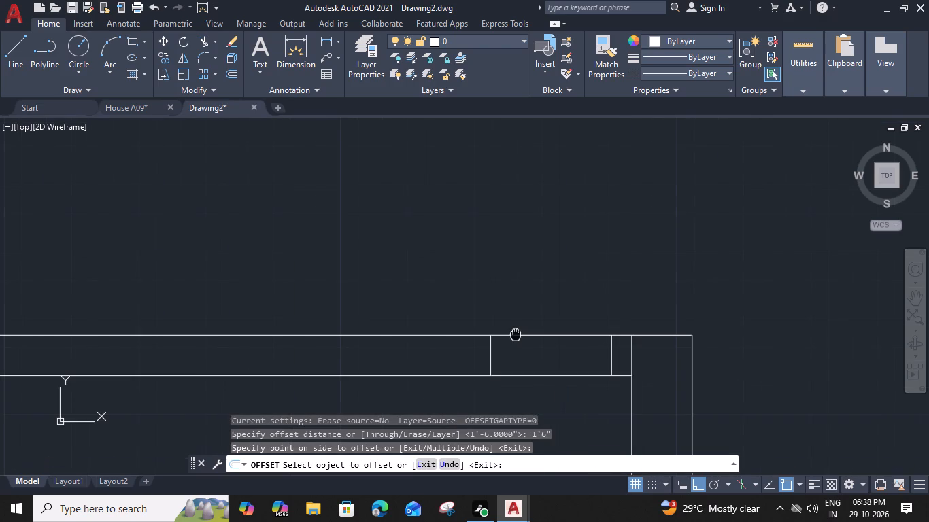
click(530, 324)
click(470, 339)
key(Escape)
Trim both halves of the double-door opening in the upper horizontal wall and remove the original cross line, keeping the middle mark.
scroll(475, 304, down, 3)
middle_drag(475, 304, 564, 359)
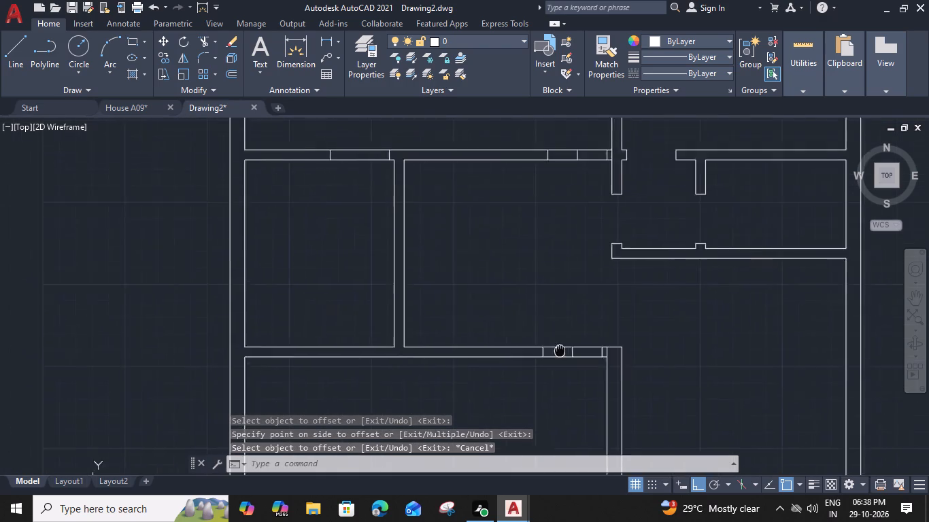
middle_drag(564, 359, 571, 385)
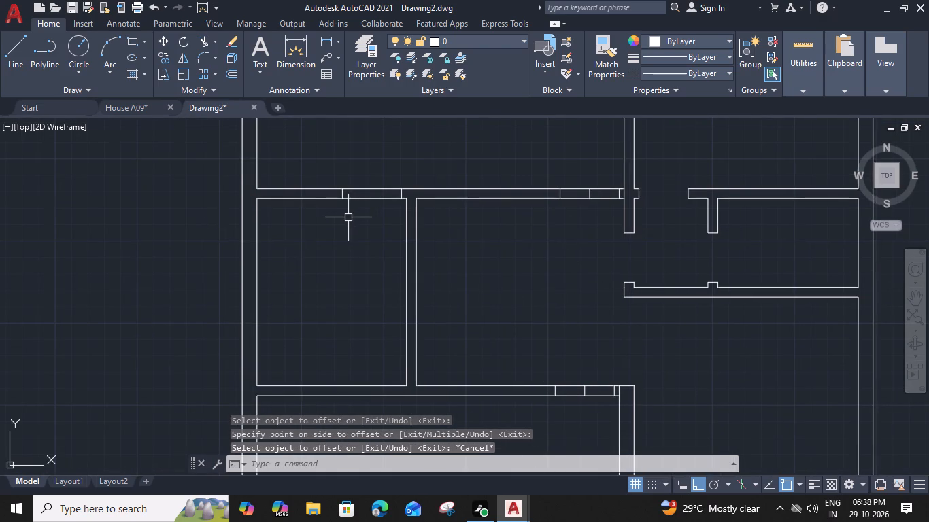
middle_drag(572, 257, 552, 270)
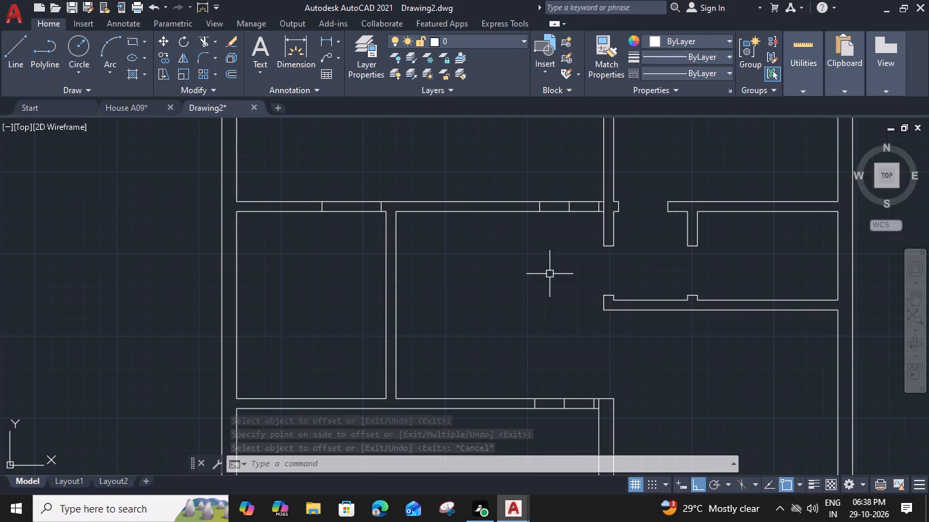
text(TR)
key(space)
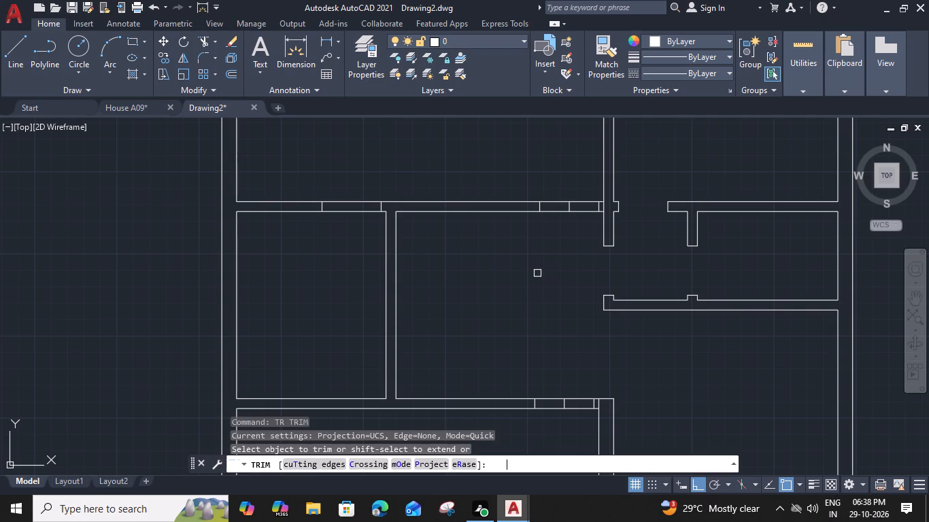
scroll(567, 190, up, 2)
click(561, 188)
drag(533, 321, 531, 310)
drag(620, 196, 620, 202)
drag(592, 336, 592, 321)
click(663, 228)
Trim both halves of the double-door opening in the lower horizontal wall and remove its original cross line, keeping the middle mark.
scroll(662, 234, down, 2)
middle_drag(614, 351, 585, 224)
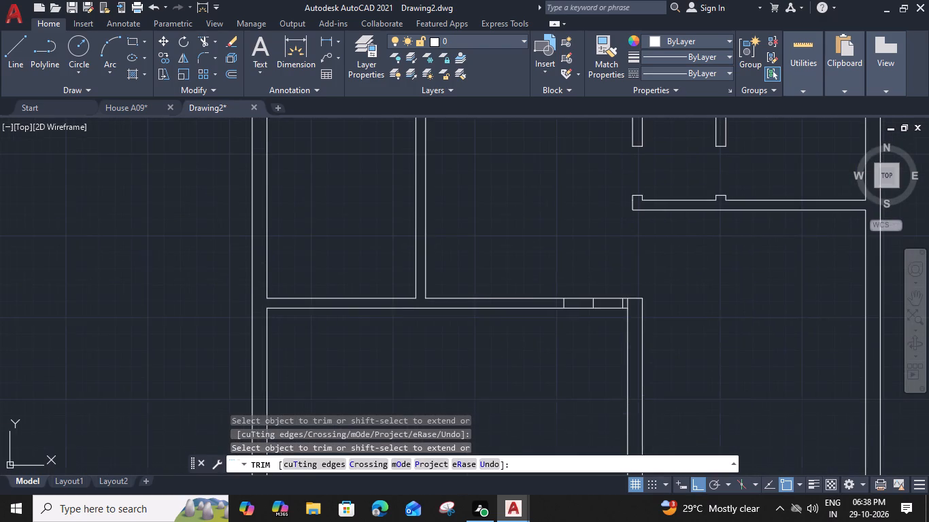
scroll(611, 296, up, 2)
click(653, 313)
click(585, 235)
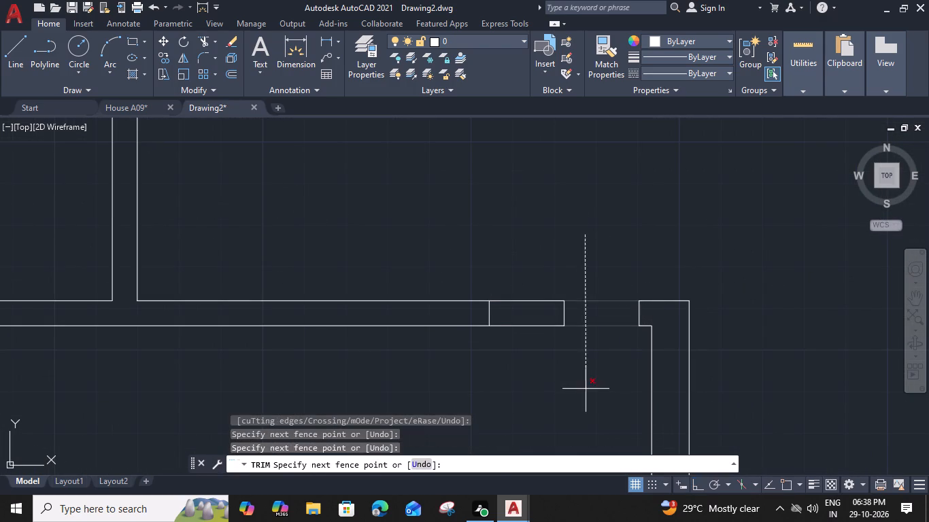
drag(585, 389, 579, 376)
drag(500, 273, 504, 284)
click(533, 371)
Trim the wall lines between the jambs above the small left room to open its doorway.
scroll(531, 349, down, 3)
middle_drag(472, 273, 514, 343)
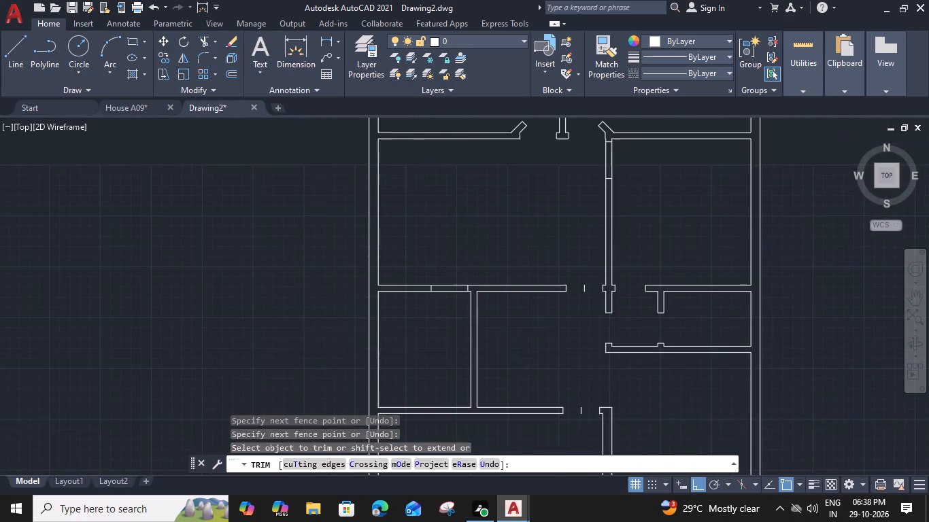
scroll(451, 270, up, 2)
click(458, 268)
click(433, 369)
Trim the two doorways beside the central wall at the top rooms and remove the cross lines inside the wall head.
scroll(431, 348, down, 4)
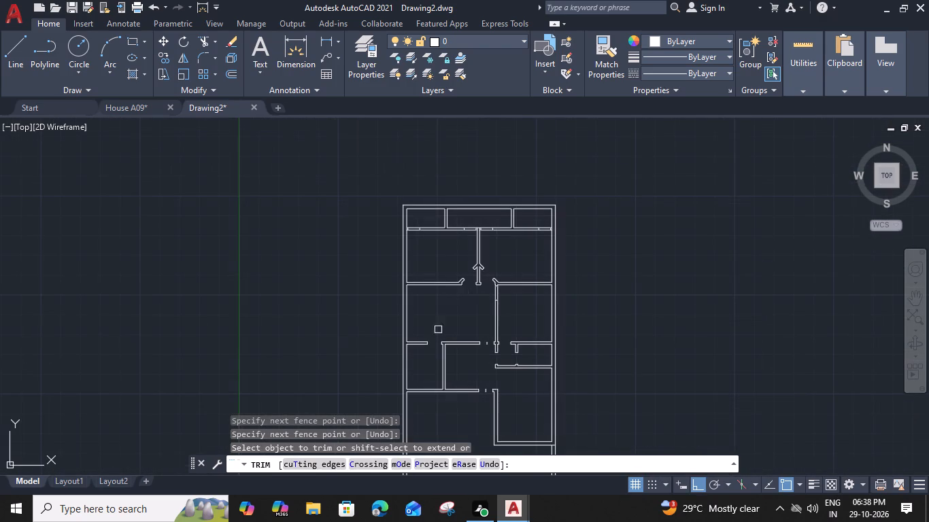
scroll(460, 206, up, 4)
click(509, 321)
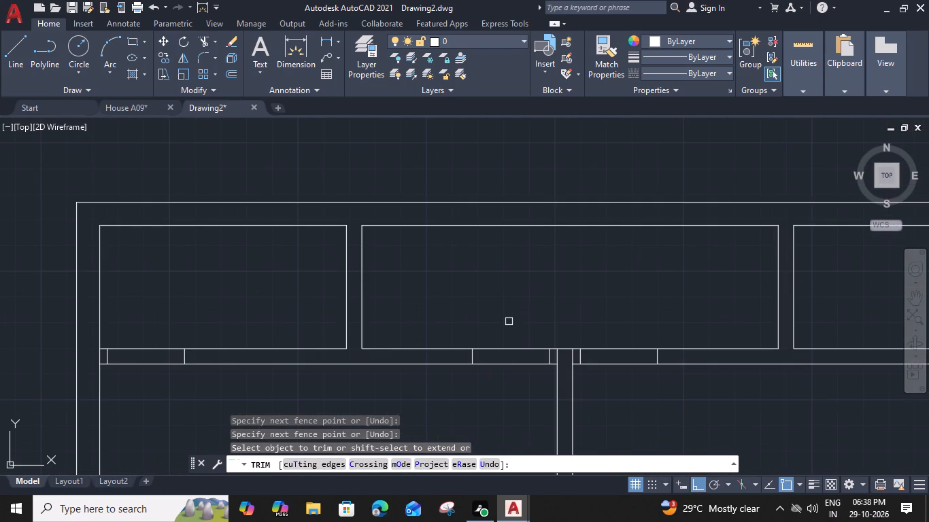
drag(509, 416, 509, 410)
click(605, 323)
drag(632, 423, 627, 415)
scroll(563, 366, up, 2)
click(535, 353)
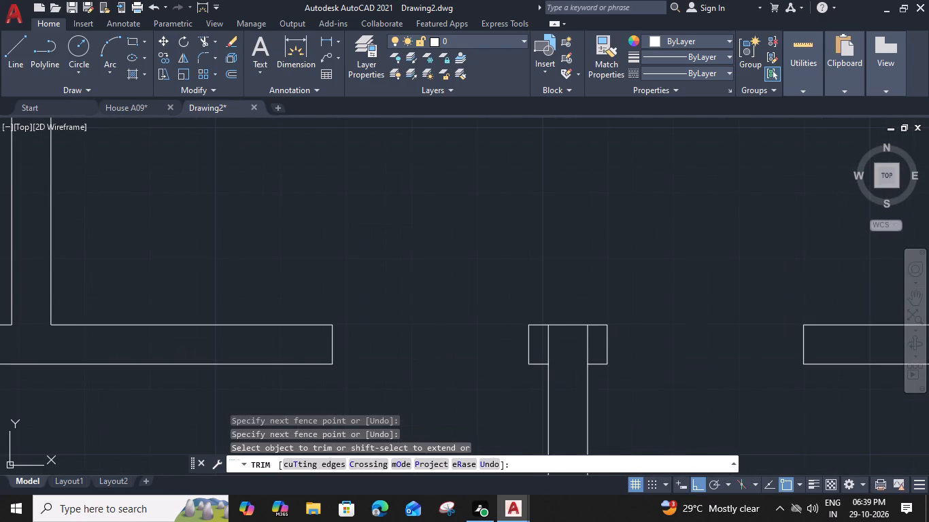
click(603, 339)
Trim the two doorways next to the left and right exterior walls at the top rooms and remove their original cross lines.
scroll(600, 340, down, 3)
click(338, 326)
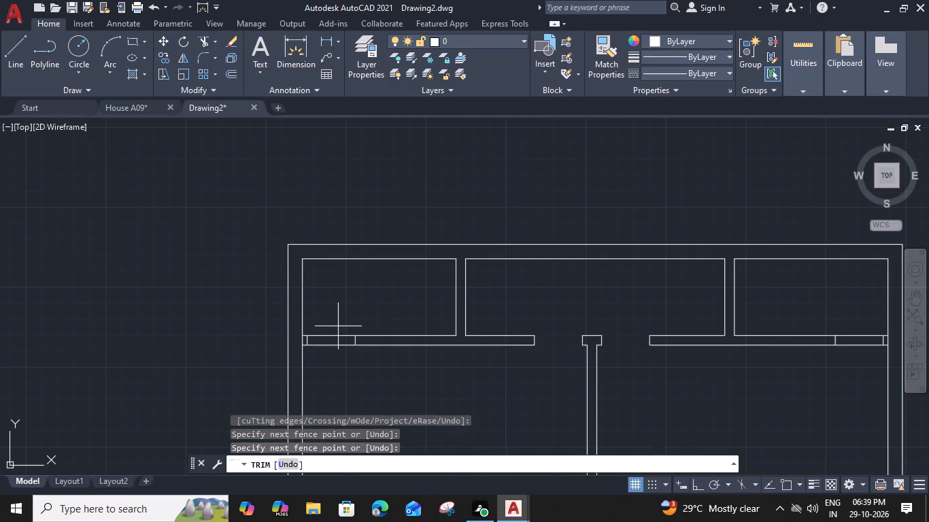
click(332, 375)
scroll(294, 328, up, 2)
click(315, 359)
scroll(315, 359, down, 3)
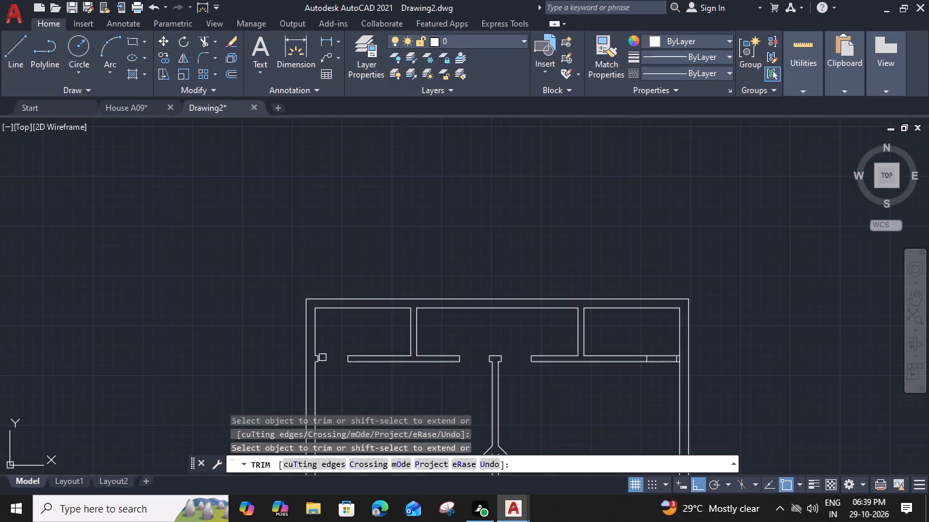
scroll(632, 352, up, 3)
click(759, 352)
click(770, 421)
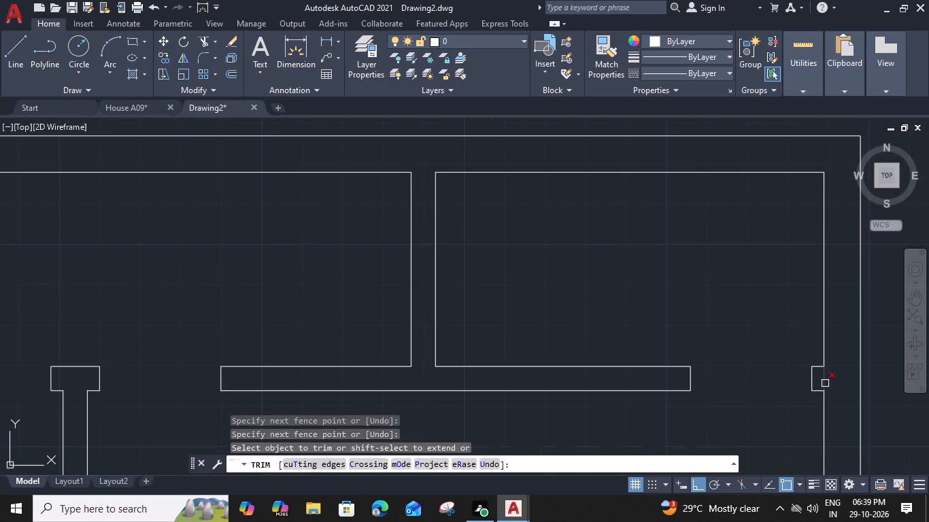
click(824, 381)
Trim both faces of the right-hand room's vertical wall between the jambs below its angled corner to open the doorway.
scroll(824, 382, down, 3)
middle_drag(732, 430, 594, 184)
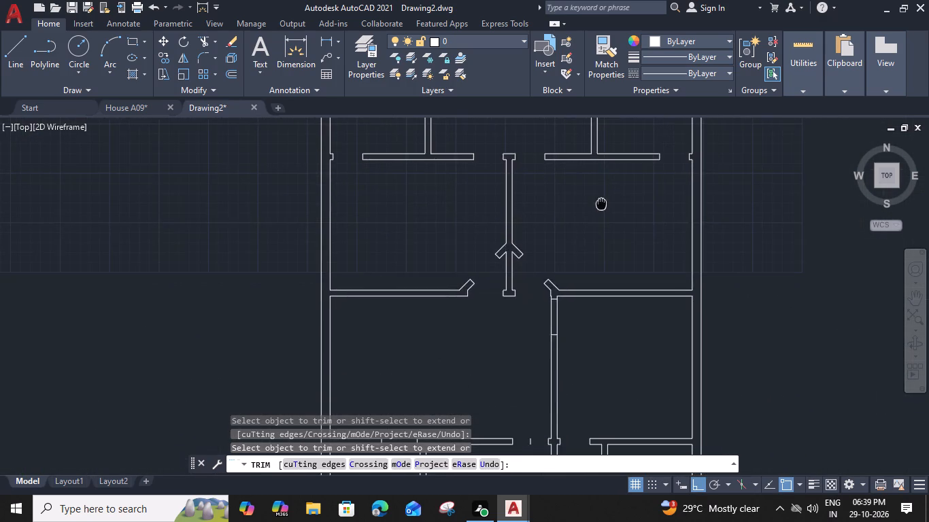
middle_drag(557, 345, 527, 279)
scroll(512, 214, up, 3)
click(492, 263)
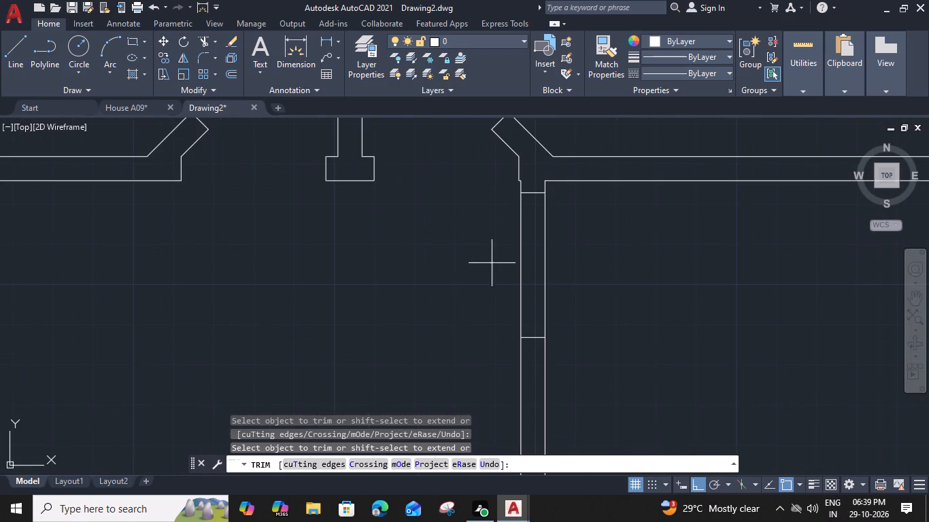
click(618, 266)
scroll(618, 266, down, 4)
middle_drag(607, 406, 541, 308)
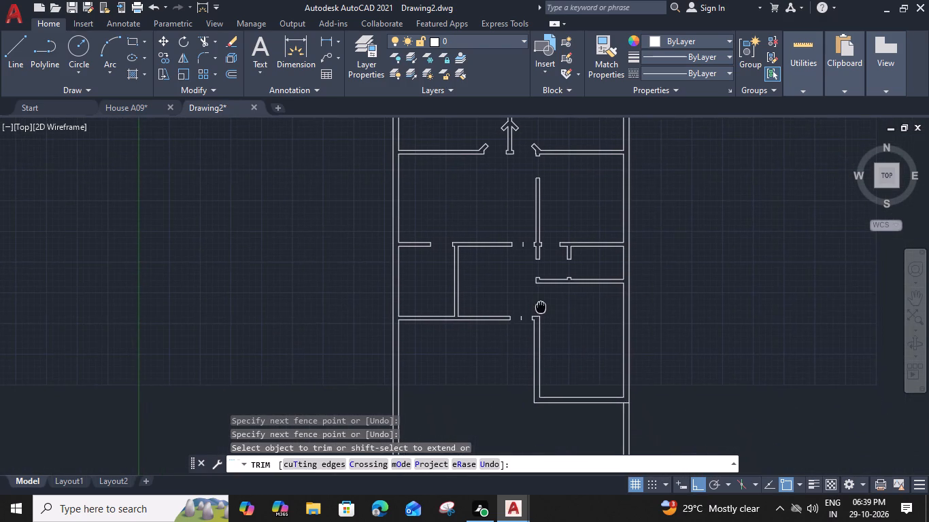
middle_drag(541, 308, 540, 319)
key(Escape)
Draw a horizontal line from the midpoint of the partition's right face into the middle room.
scroll(473, 276, up, 2)
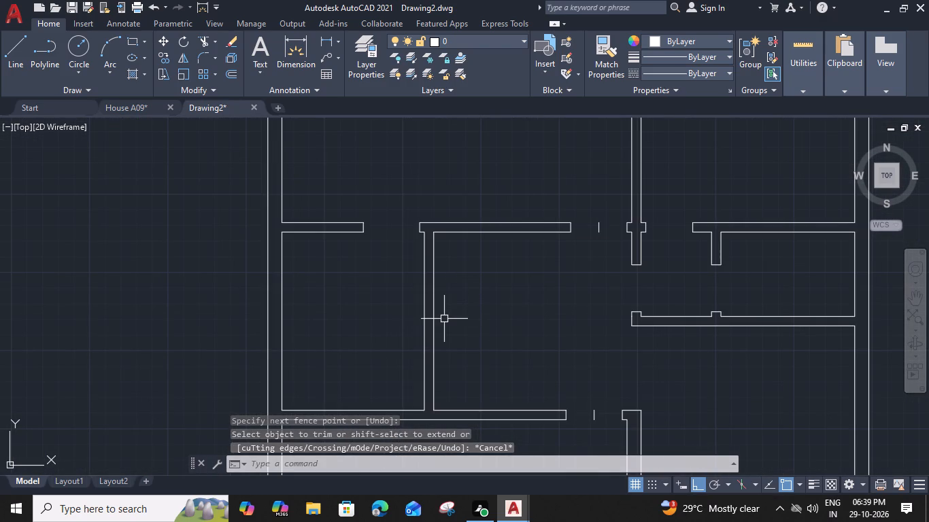
text(L)
key(space)
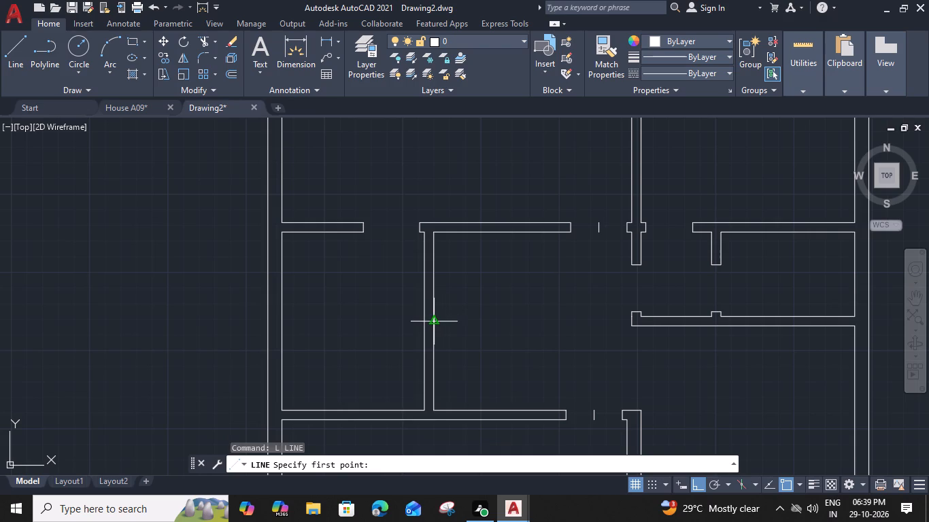
click(437, 320)
click(562, 317)
key(Escape)
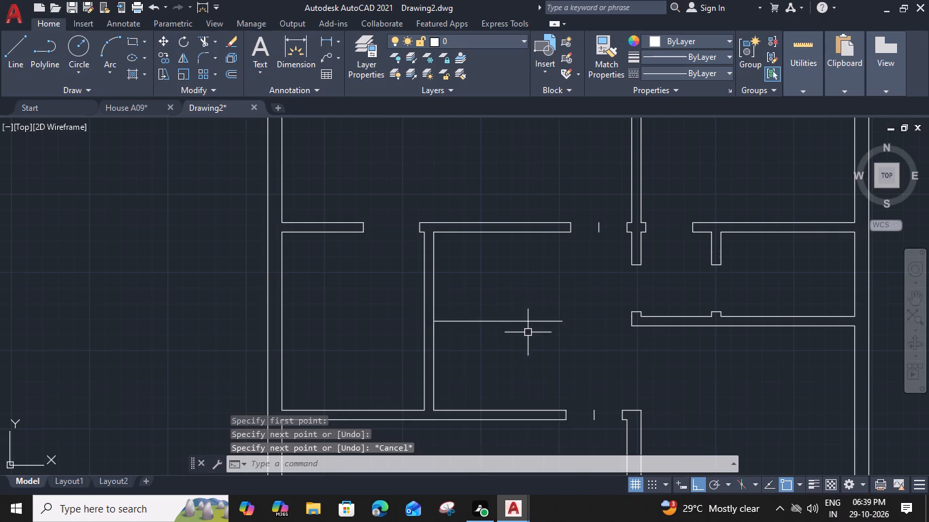
Offset the partition's right face line 3' into the middle room.
click(434, 296)
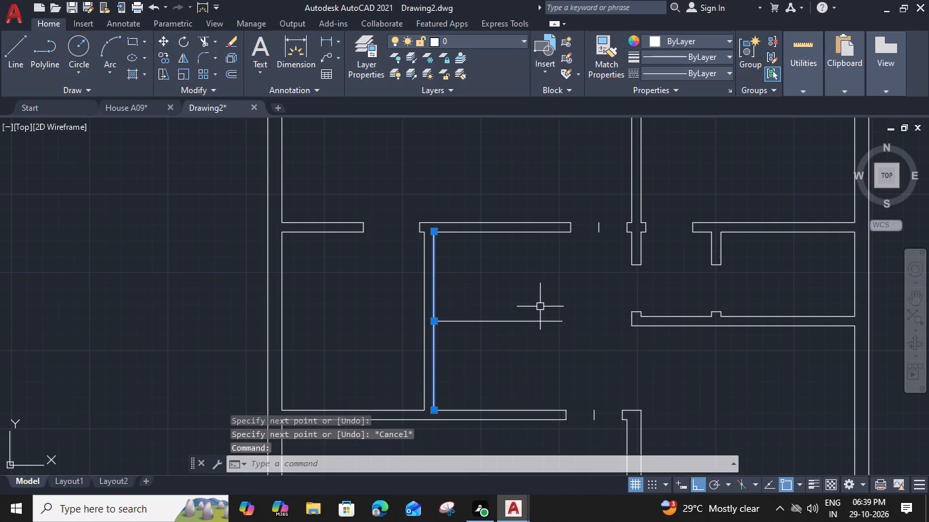
text(O 3')
key(space)
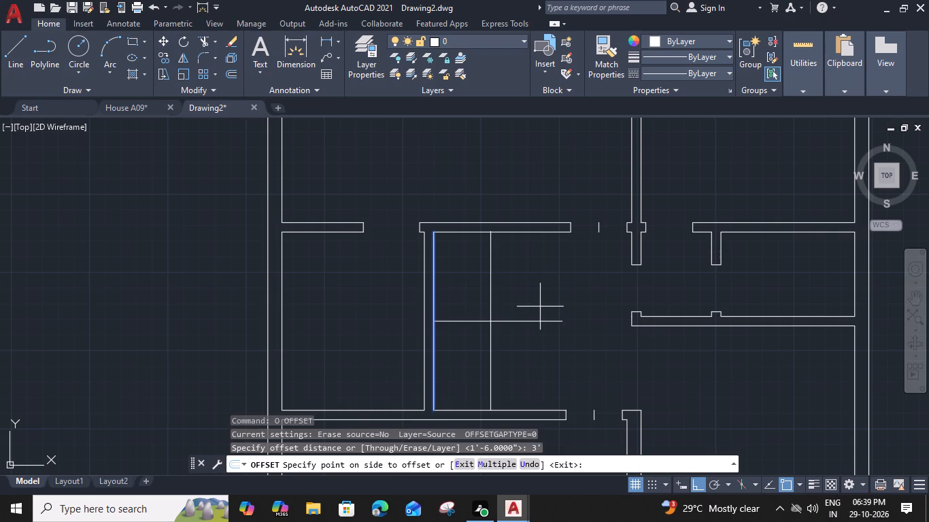
click(546, 311)
key(Escape)
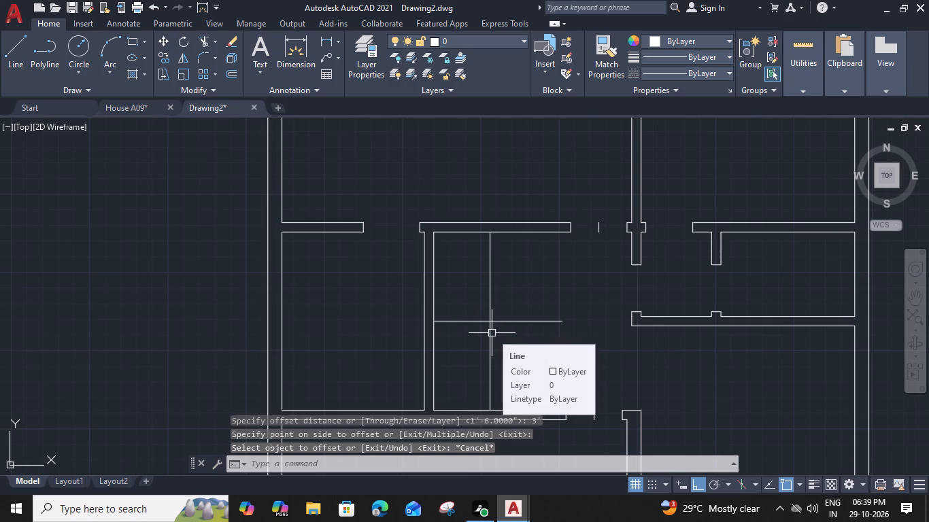
Draw a three-point arc through the offset line's lower end, the partition face midpoint and the offset line's upper end.
text(ARC)
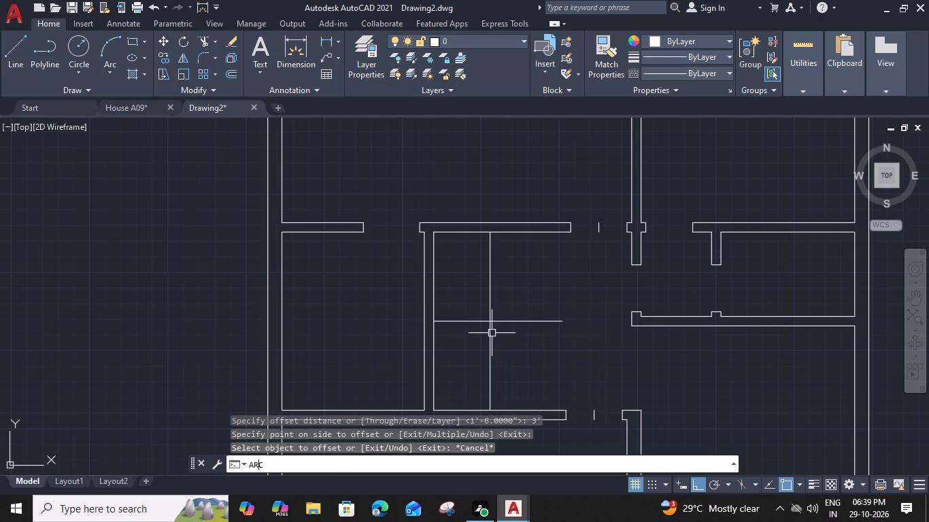
key(space)
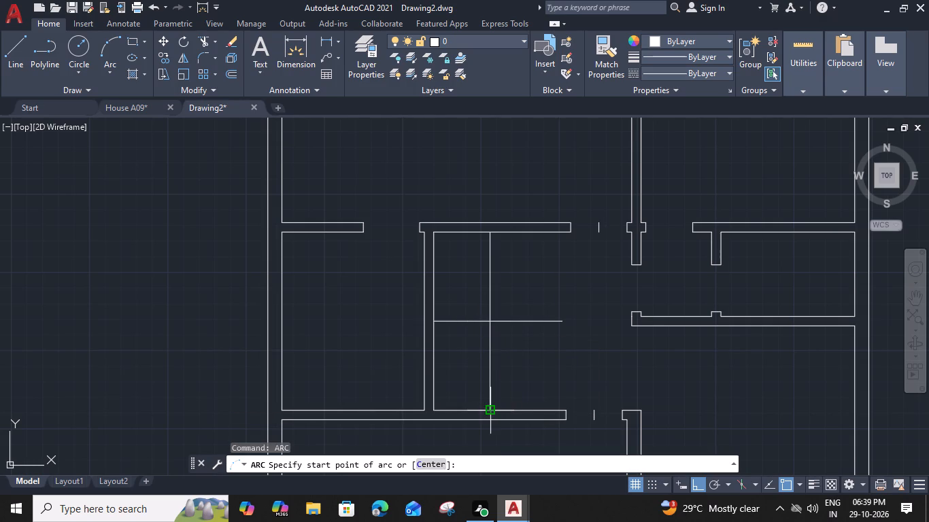
click(492, 410)
click(434, 324)
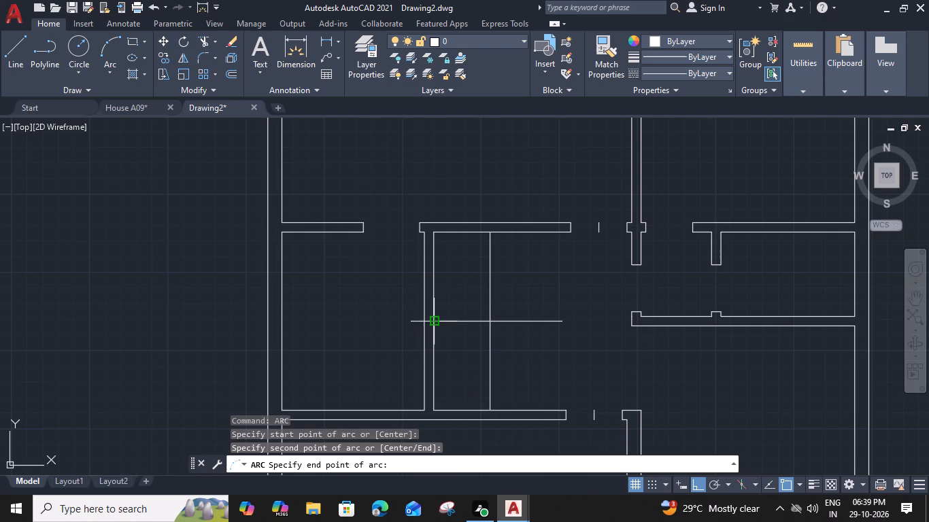
click(490, 234)
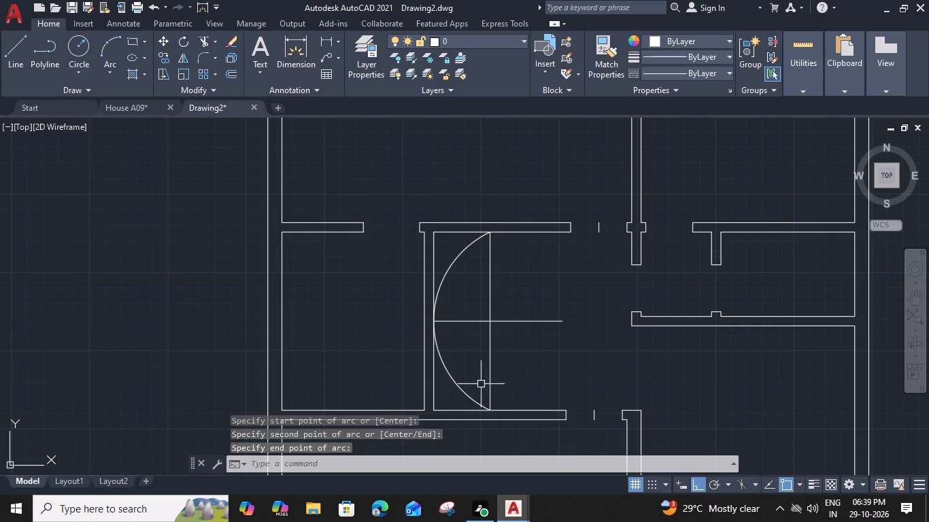
Offset the arc 3' toward its inner side.
click(454, 380)
text(O)
key(space)
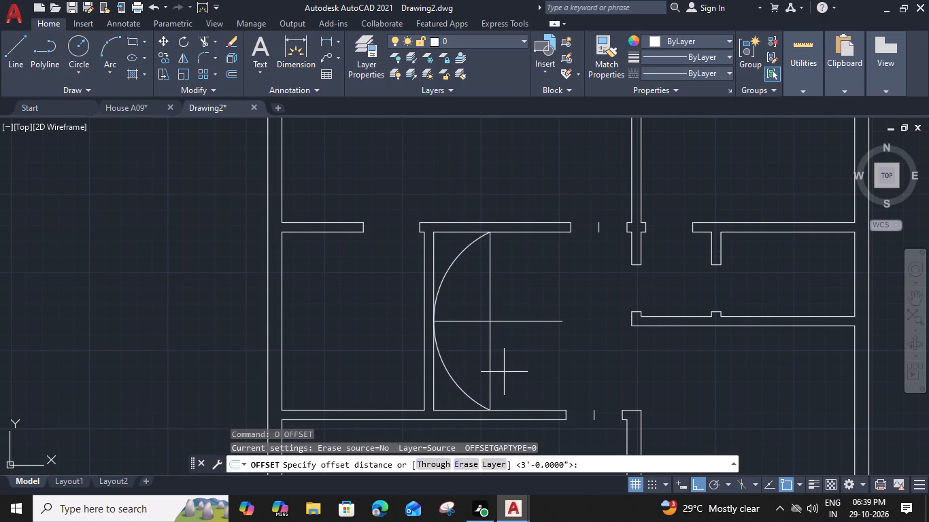
text(3')
key(space)
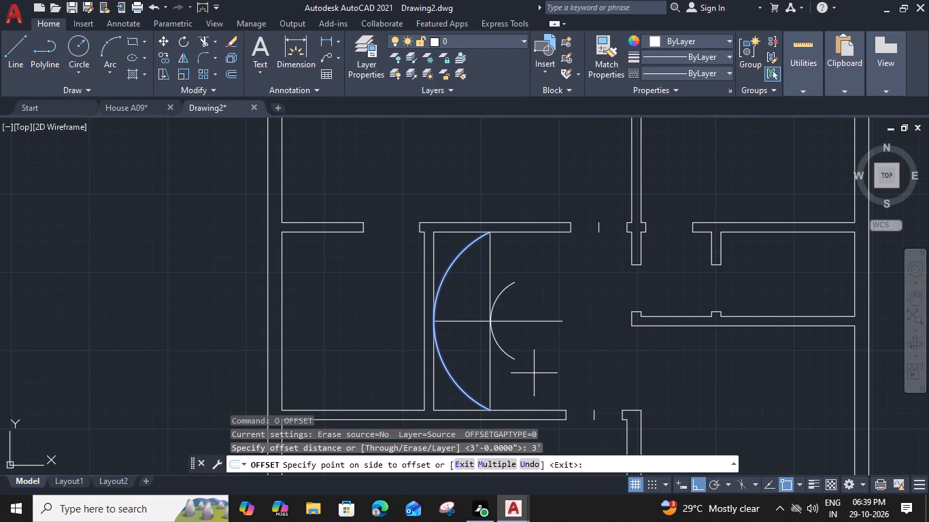
click(534, 373)
key(Escape)
Trim away the vertical offset line and the part of the horizontal line beyond the smaller arc.
text(TR)
key(space)
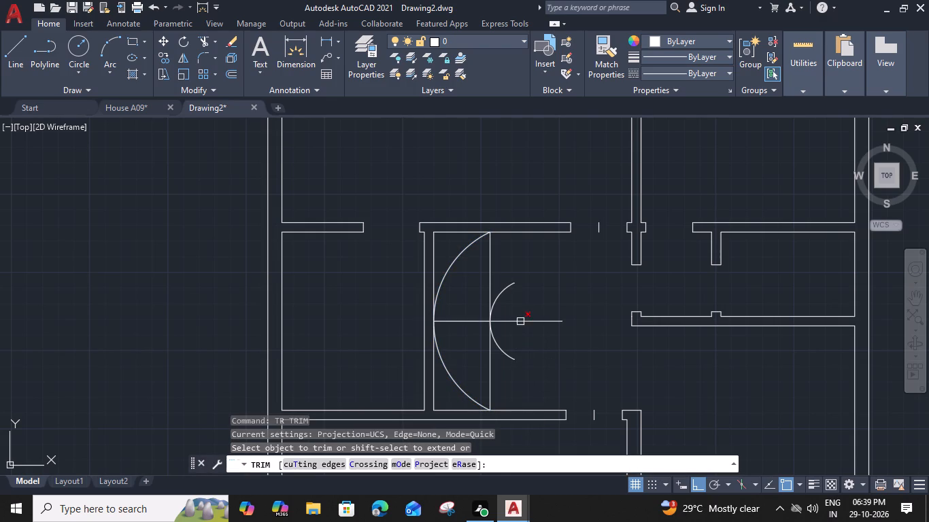
click(521, 322)
click(494, 273)
click(488, 276)
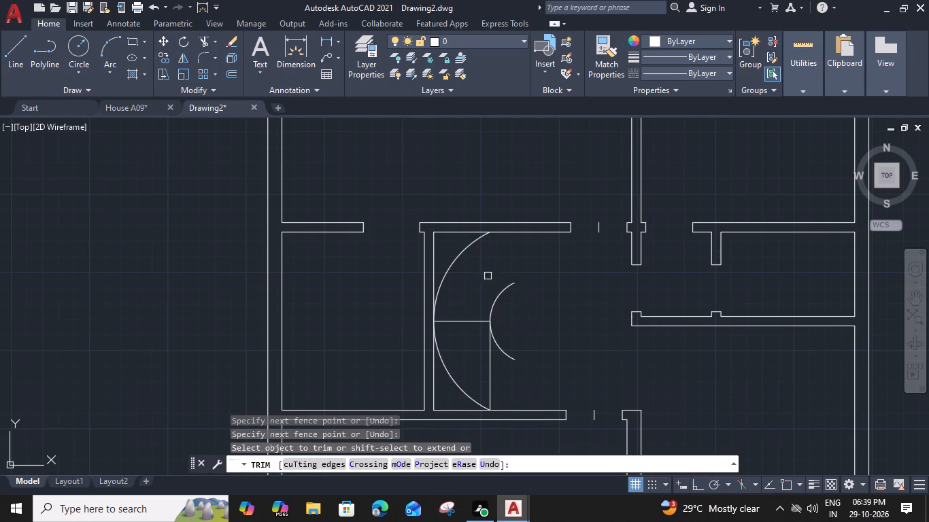
click(490, 364)
key(Escape)
click(459, 324)
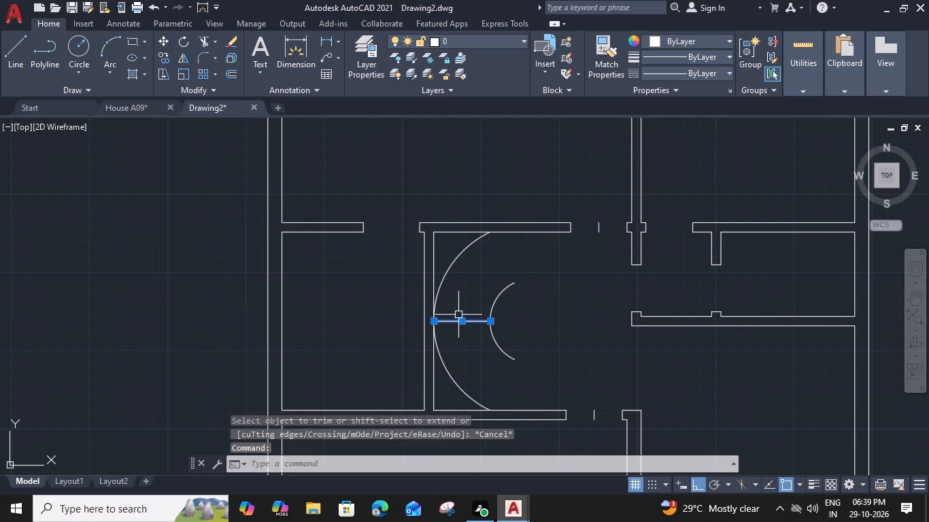
key(Escape)
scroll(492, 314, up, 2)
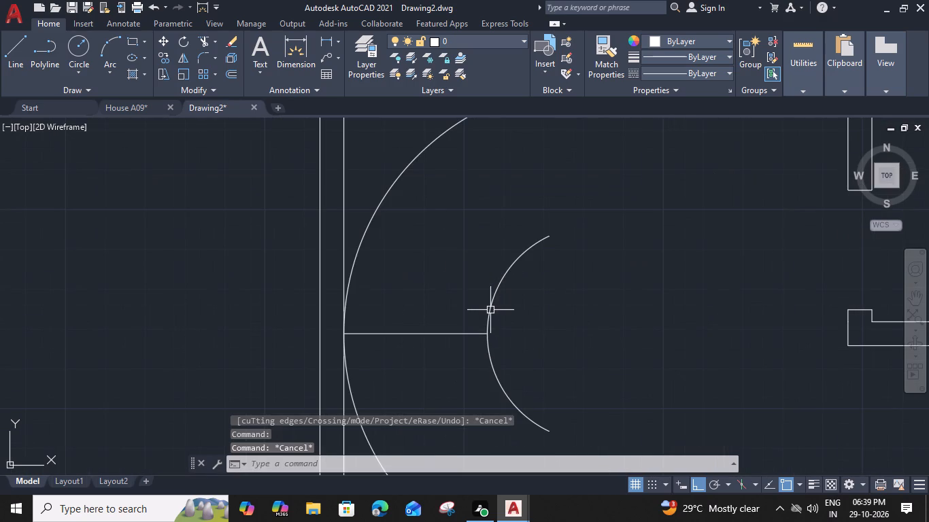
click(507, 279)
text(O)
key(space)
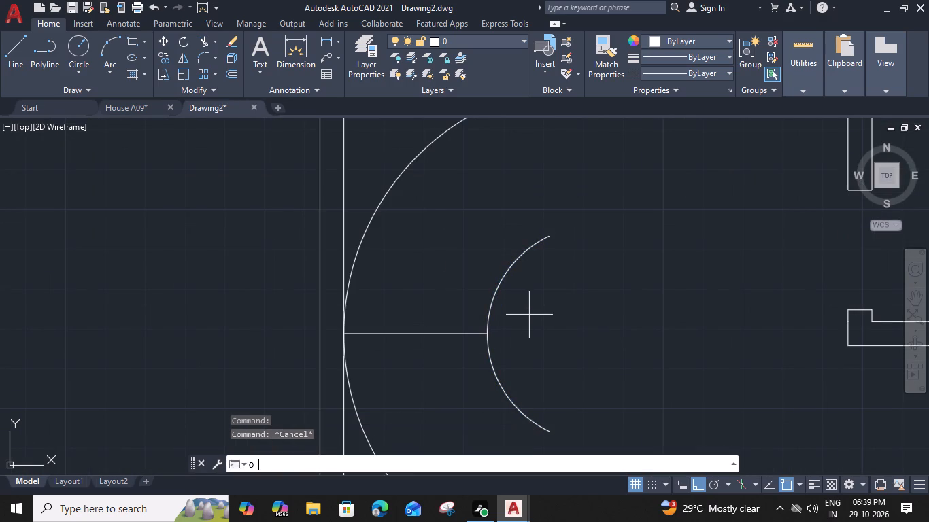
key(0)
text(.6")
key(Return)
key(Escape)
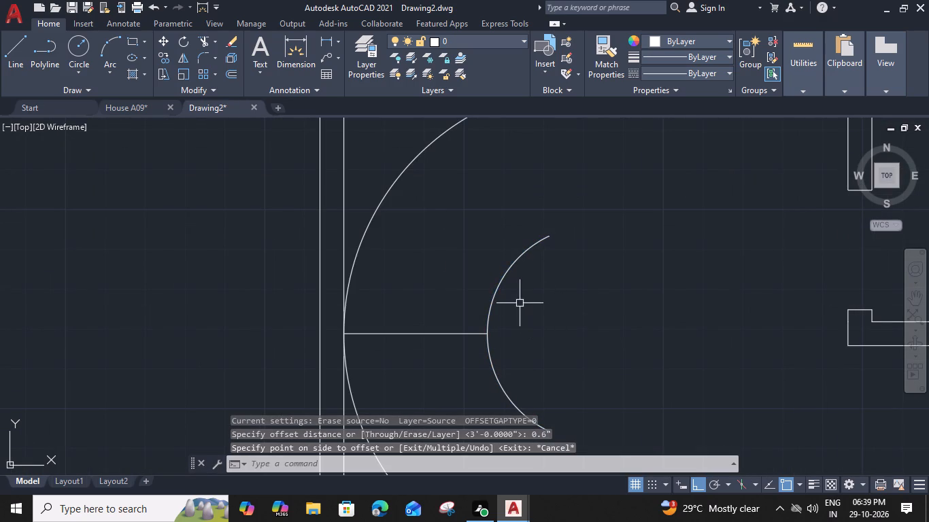
Offset the smaller arc 3" toward its inner side.
click(501, 287)
text(O 3")
key(Return)
click(571, 332)
key(Escape)
Draw a short vertical line from the innermost arc's upper end up past the neighbouring arc's end.
middle_drag(560, 292, 560, 292)
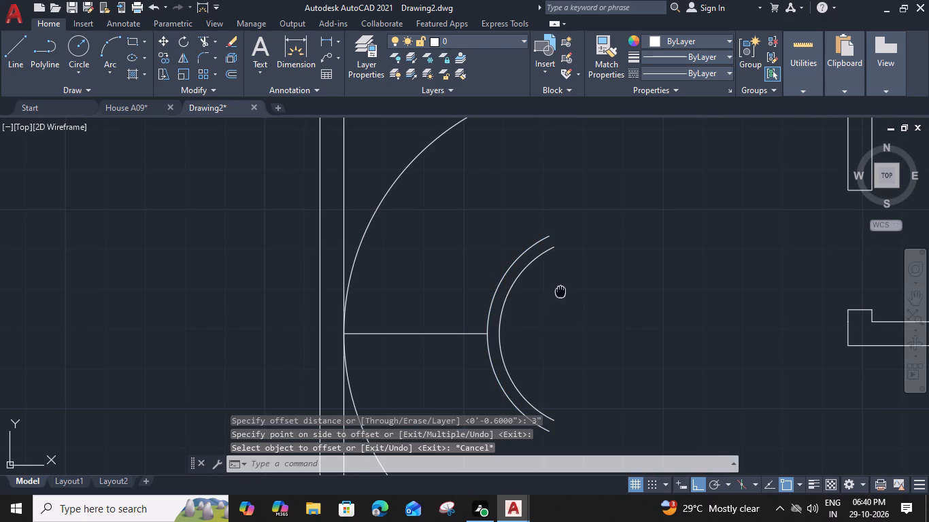
middle_drag(560, 292, 577, 321)
scroll(573, 273, up, 2)
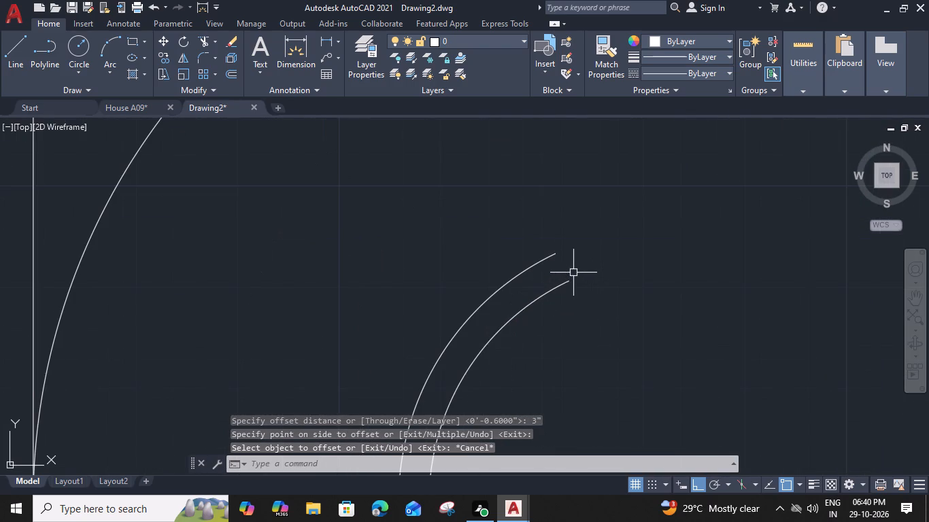
scroll(572, 275, down, 2)
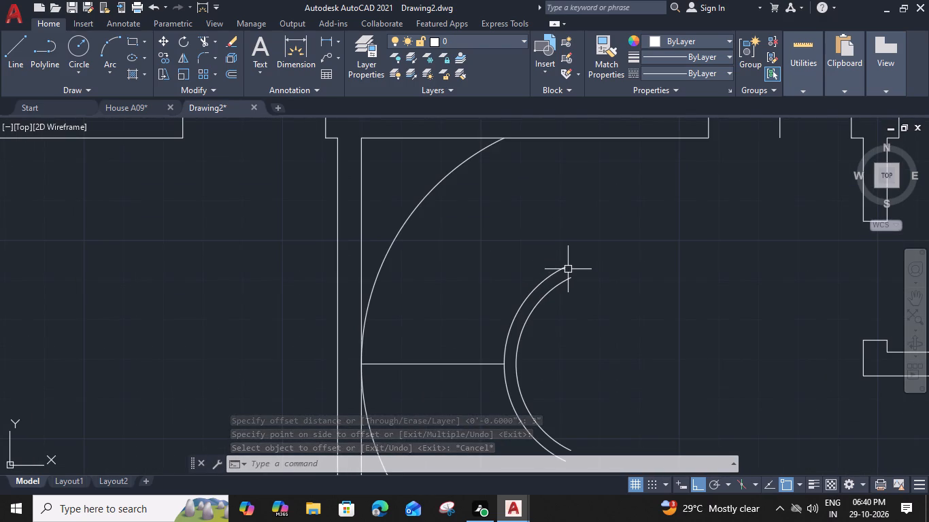
scroll(568, 269, up, 1)
scroll(567, 269, down, 1)
scroll(572, 282, up, 1)
text(L)
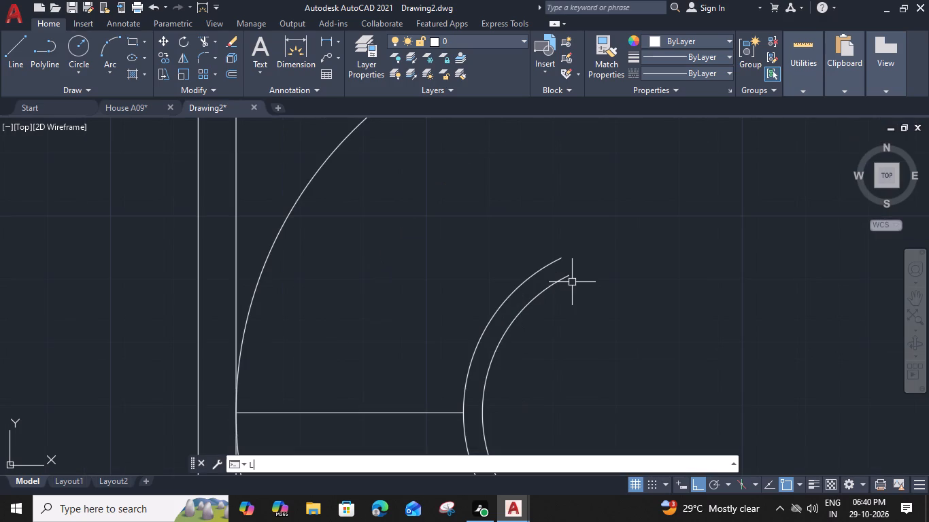
key(space)
click(570, 277)
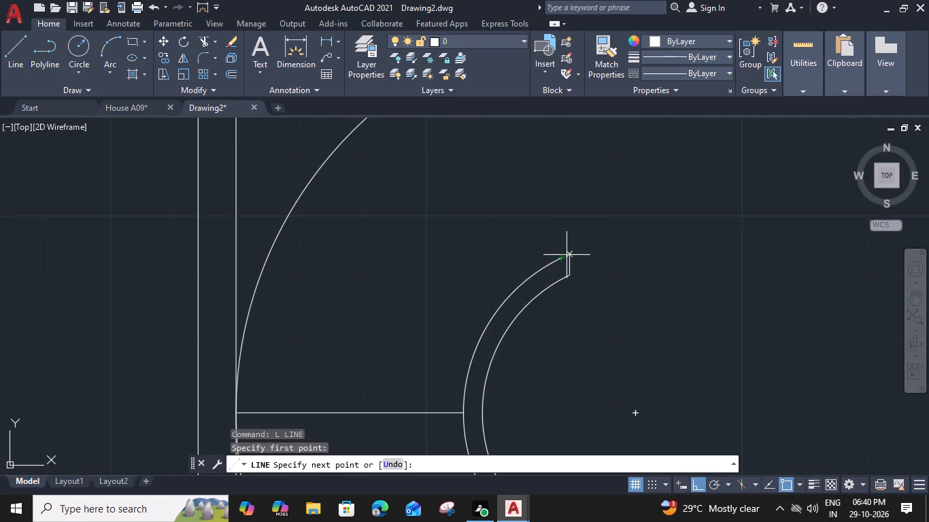
scroll(567, 253, up, 3)
click(577, 254)
scroll(583, 260, down, 3)
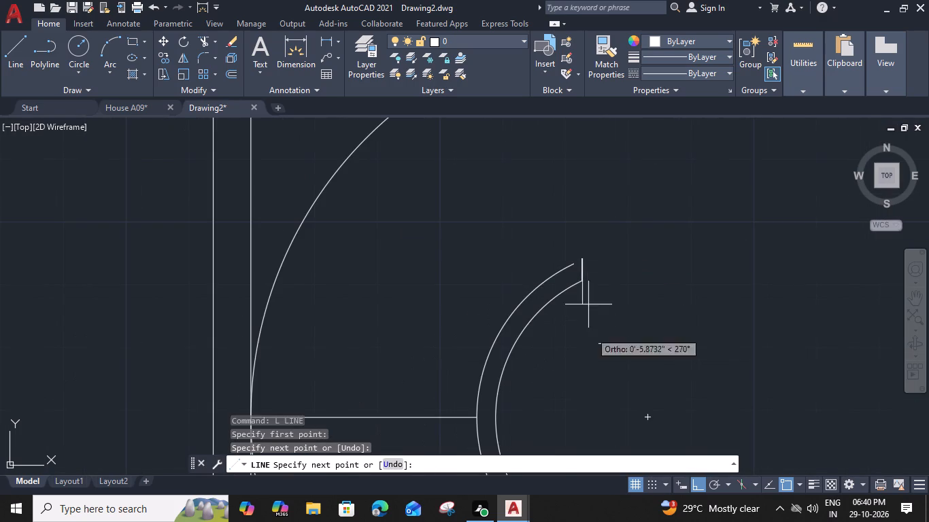
middle_drag(593, 356, 579, 266)
key(Escape)
Draw a short vertical line from the innermost arc's lower end down past the neighbouring arc's end.
middle_drag(588, 369, 554, 254)
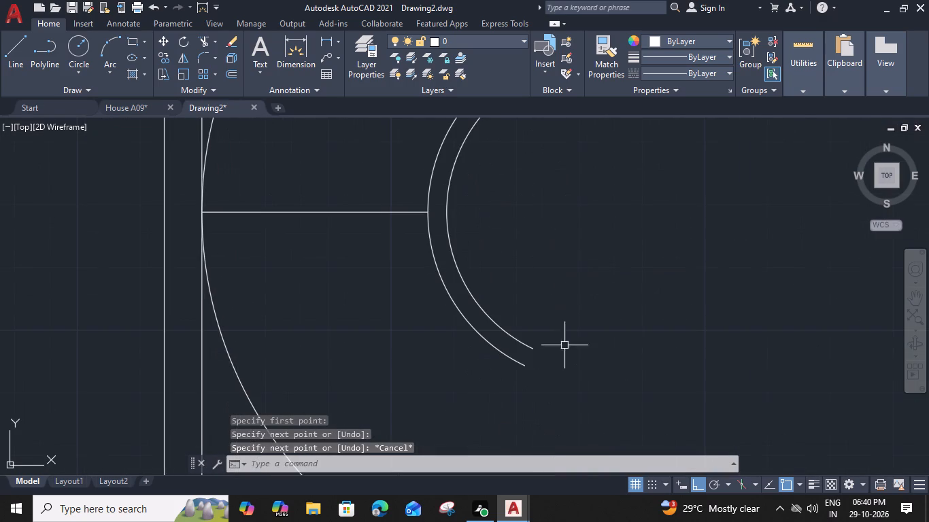
key(space)
scroll(543, 364, up, 2)
click(518, 329)
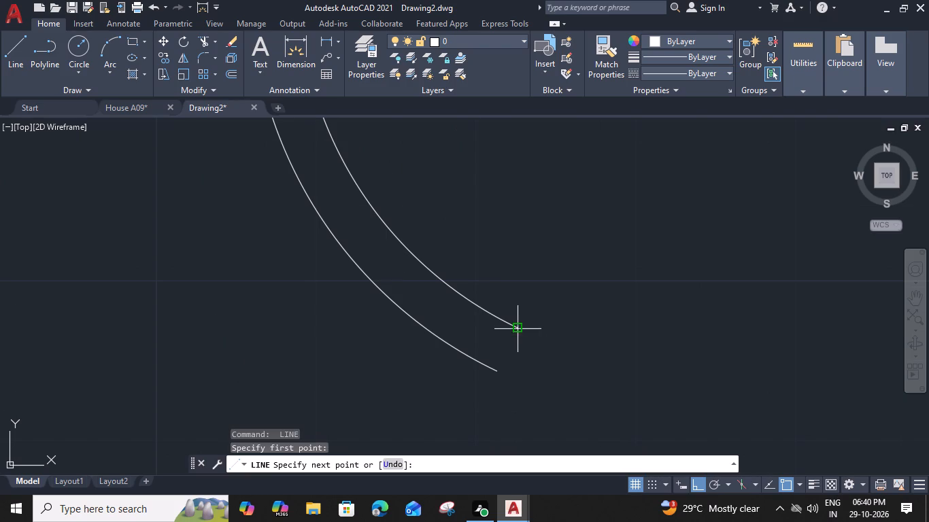
click(519, 387)
key(Escape)
Extend the outer of the two small arcs to both vertical end lines and trim the end lines' overshoots.
text(EX)
key(space)
click(479, 356)
click(468, 377)
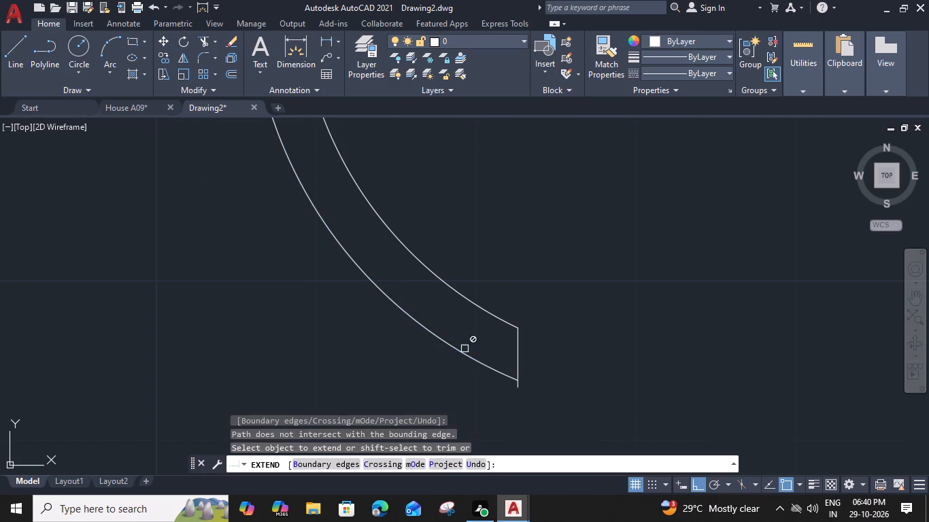
shift+click(520, 389)
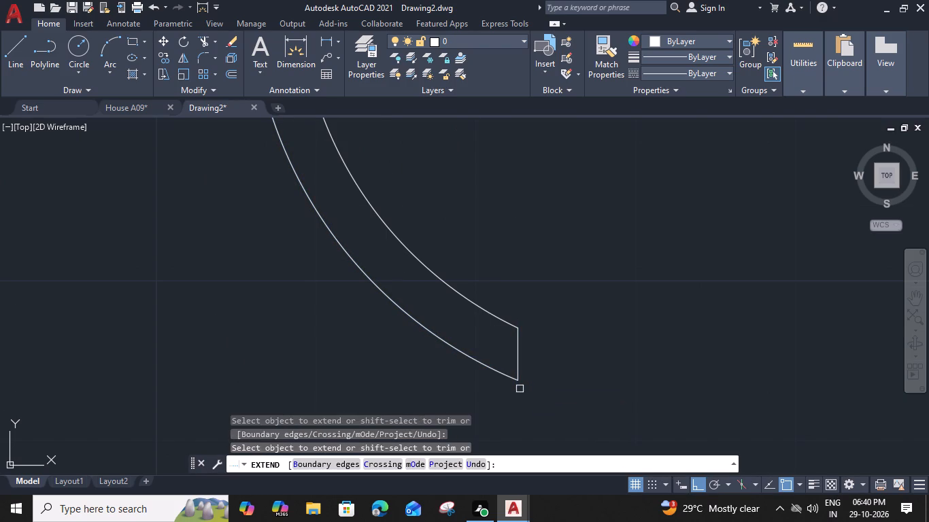
scroll(520, 387, down, 3)
middle_drag(523, 311, 522, 408)
click(493, 300)
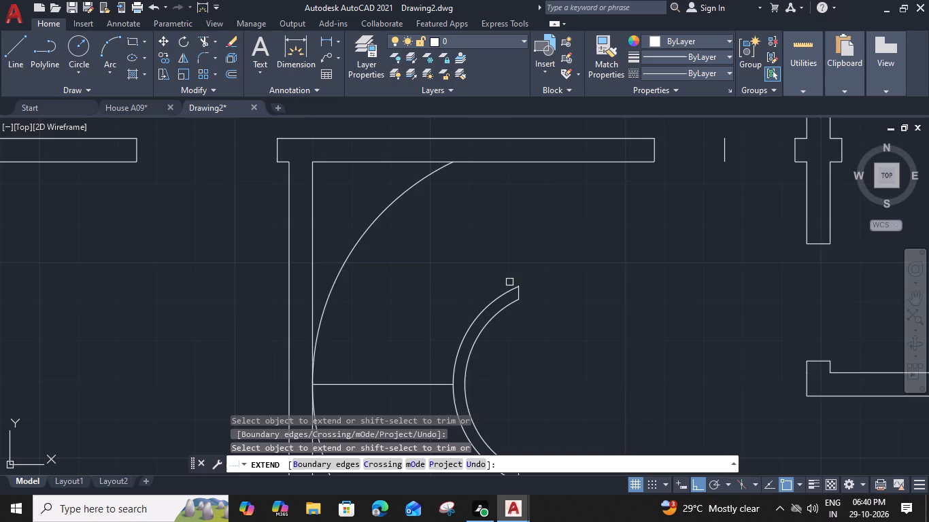
scroll(512, 281, up, 3)
shift+click(540, 295)
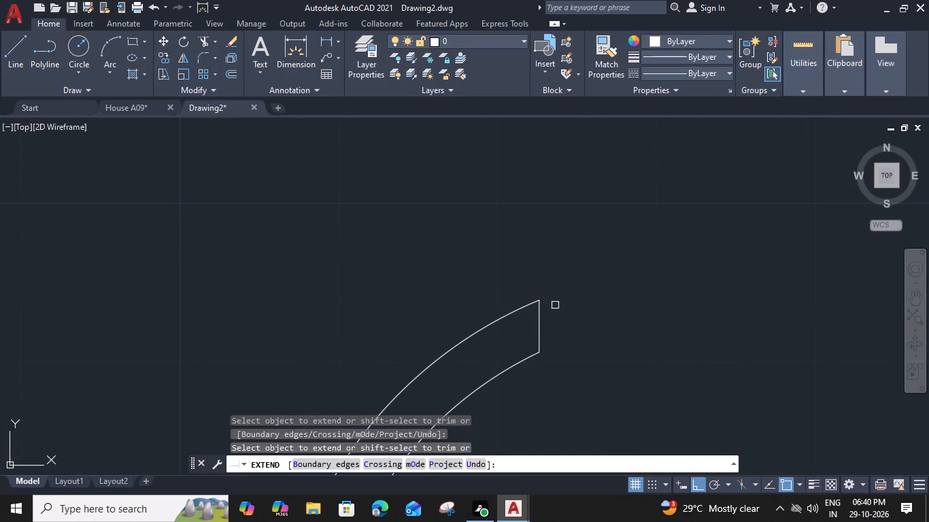
key(Escape)
Draw a slanted tread line from the small double arc to the large arc, just above the horizontal line.
scroll(560, 309, down, 3)
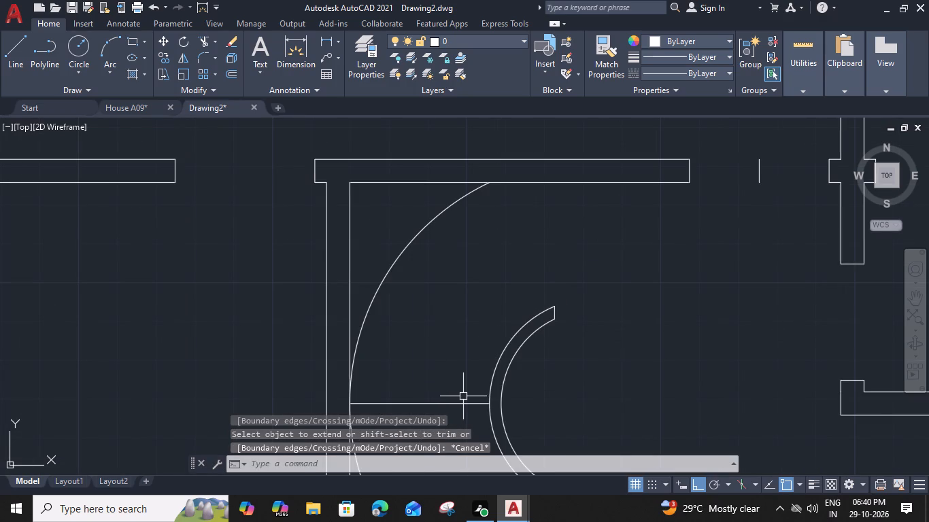
text(L)
key(space)
click(490, 394)
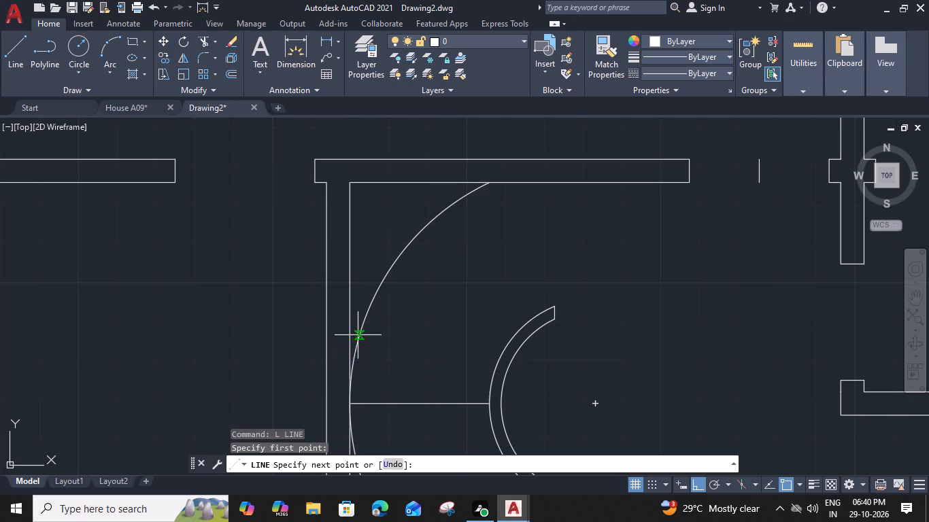
scroll(351, 364, up, 2)
middle_drag(351, 387, 351, 376)
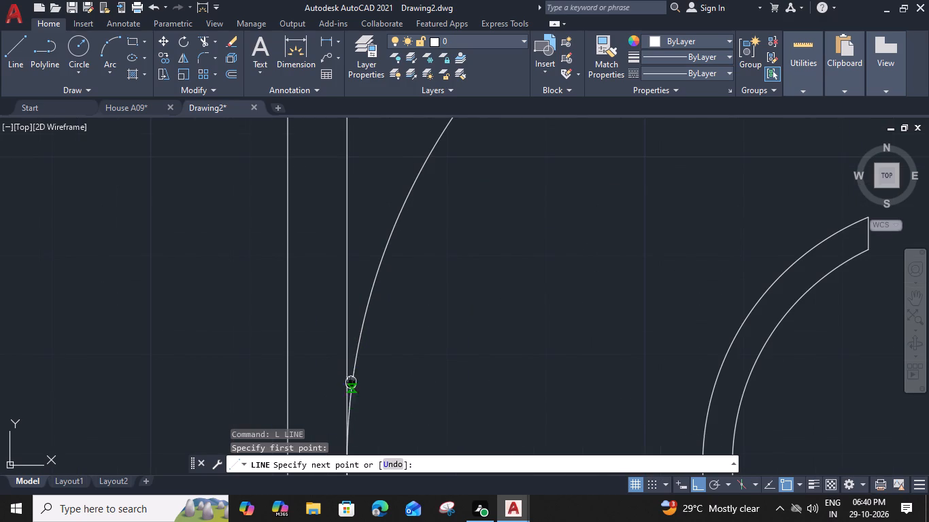
middle_drag(351, 376, 352, 344)
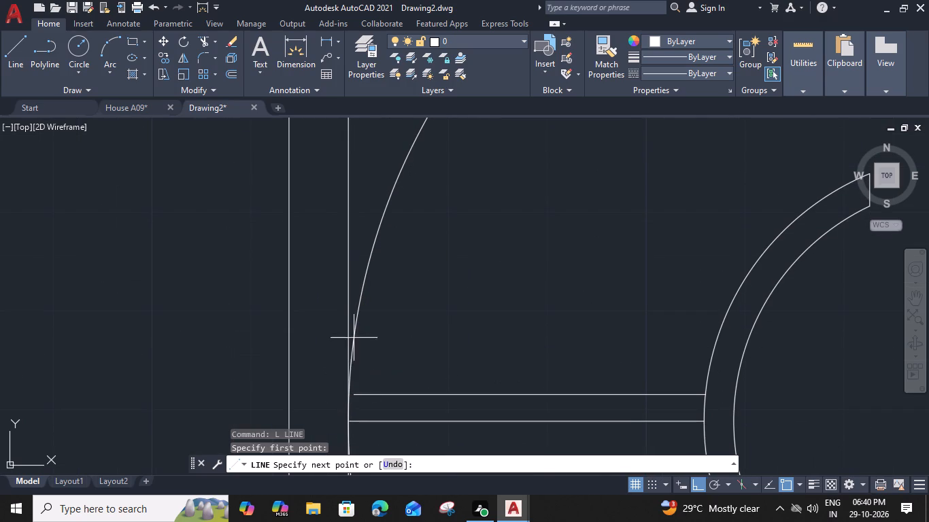
click(353, 332)
key(space)
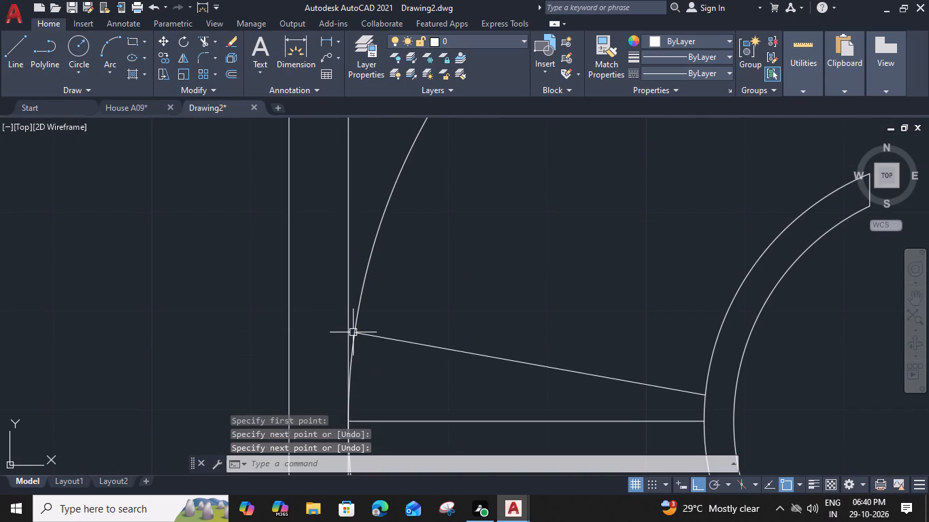
Draw two more fanned tread lines from the small double arc to the large arc, above the first slanted one.
key(space)
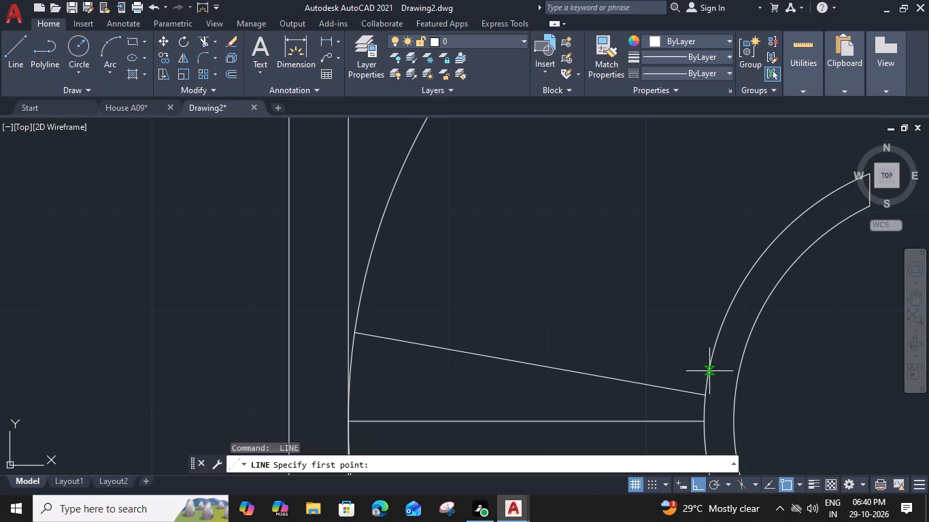
drag(709, 371, 701, 363)
click(382, 218)
key(space)
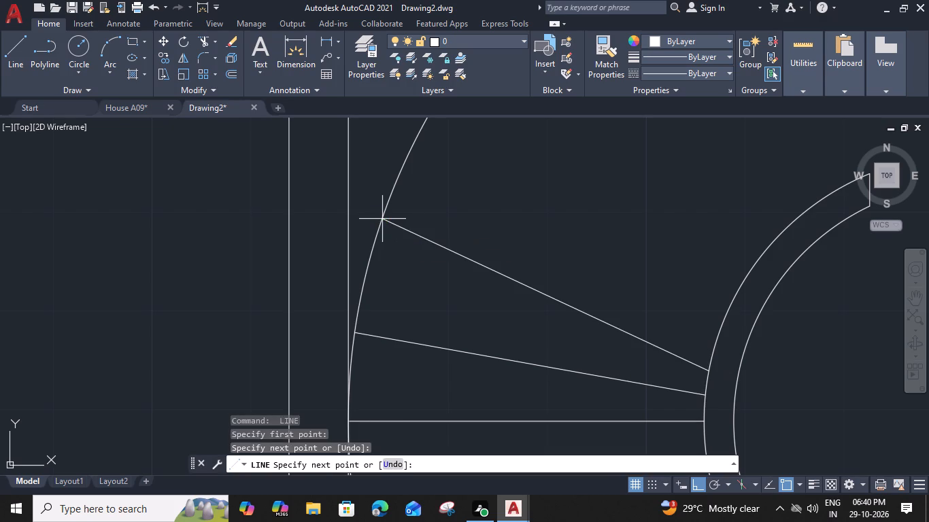
middle_drag(570, 241, 537, 313)
key(space)
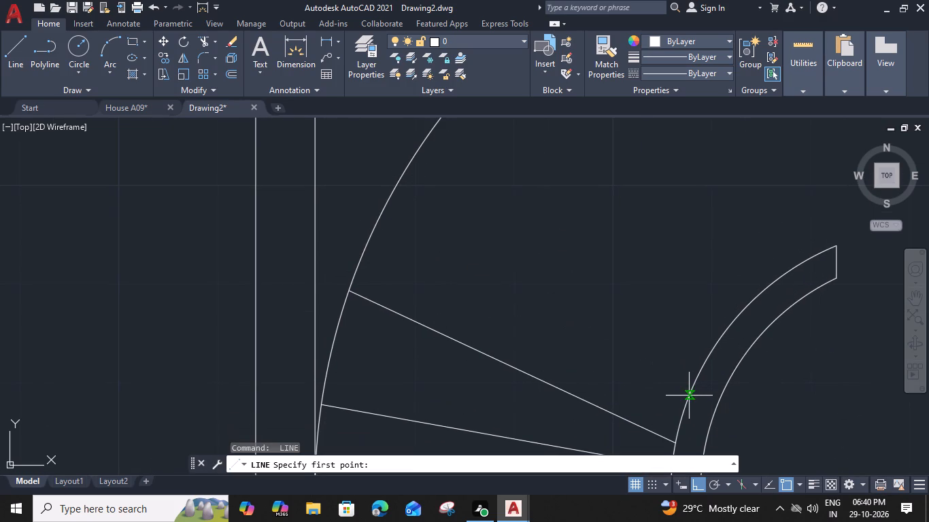
drag(688, 400, 682, 392)
click(399, 179)
key(space)
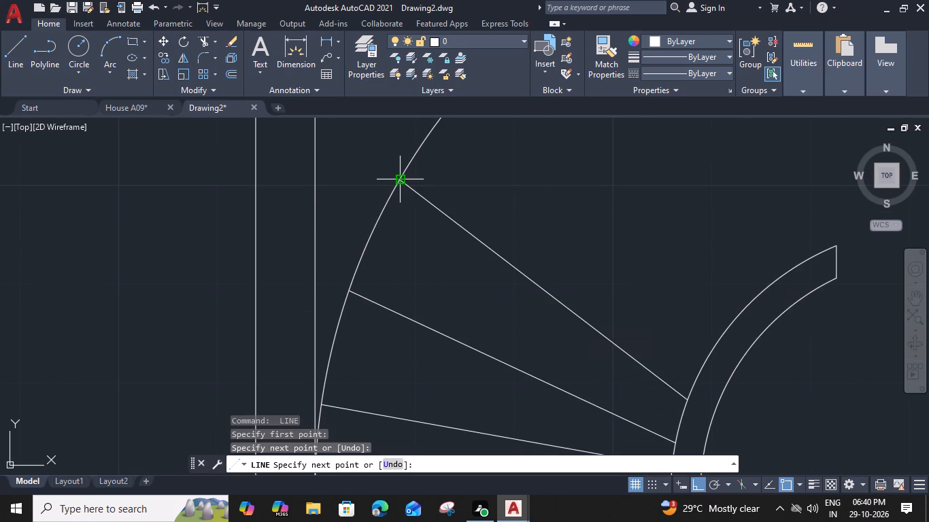
Draw two steeper tread lines from the small double arc to the large arc, continuing the fan upward.
middle_drag(632, 210, 586, 261)
key(space)
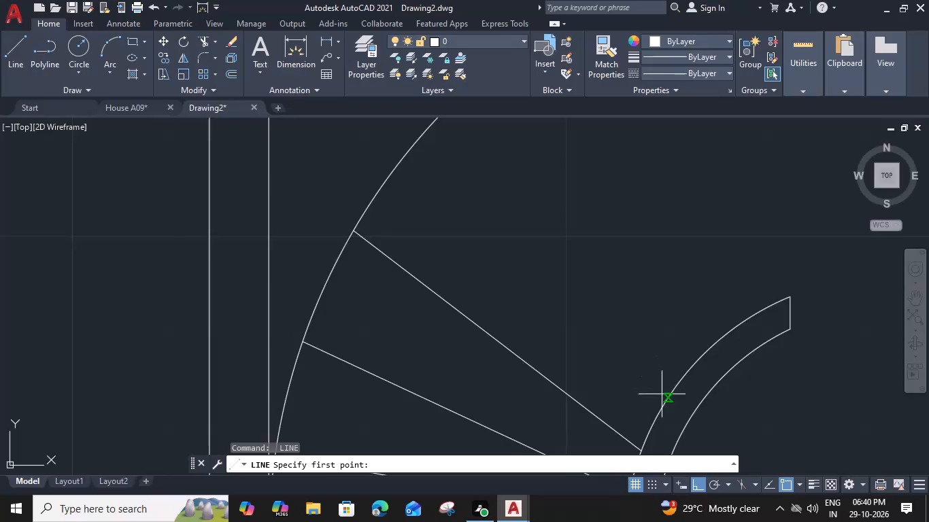
click(667, 396)
click(422, 133)
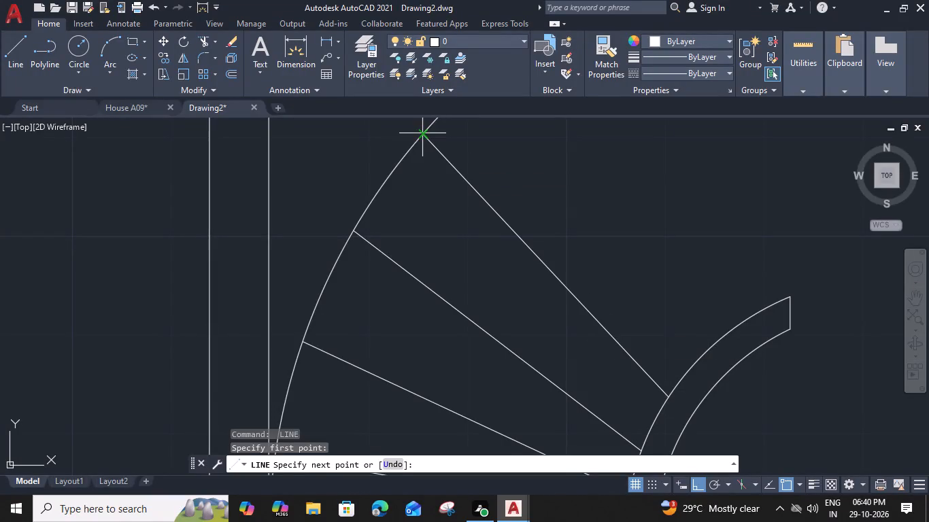
key(space)
middle_drag(592, 212, 533, 251)
key(space)
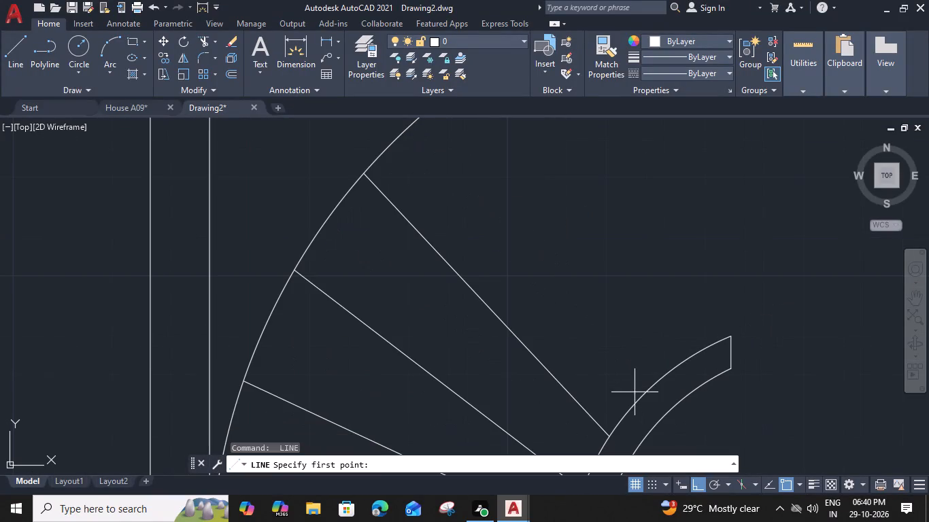
drag(636, 397, 628, 387)
middle_drag(510, 175, 486, 285)
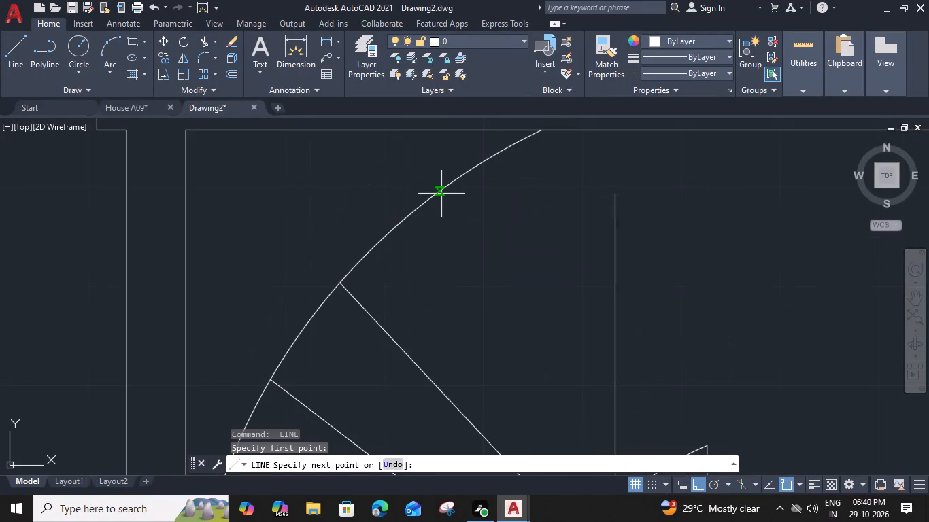
click(437, 193)
key(space)
Draw a vertical tread line from near the small double arc's upper end up to the room's upper wall.
middle_drag(576, 311, 501, 214)
key(space)
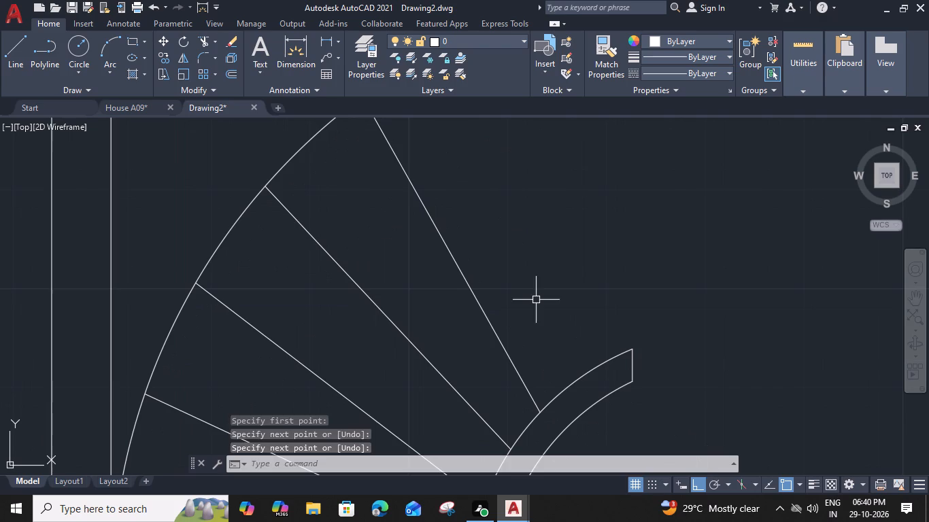
click(587, 373)
middle_drag(524, 234, 527, 353)
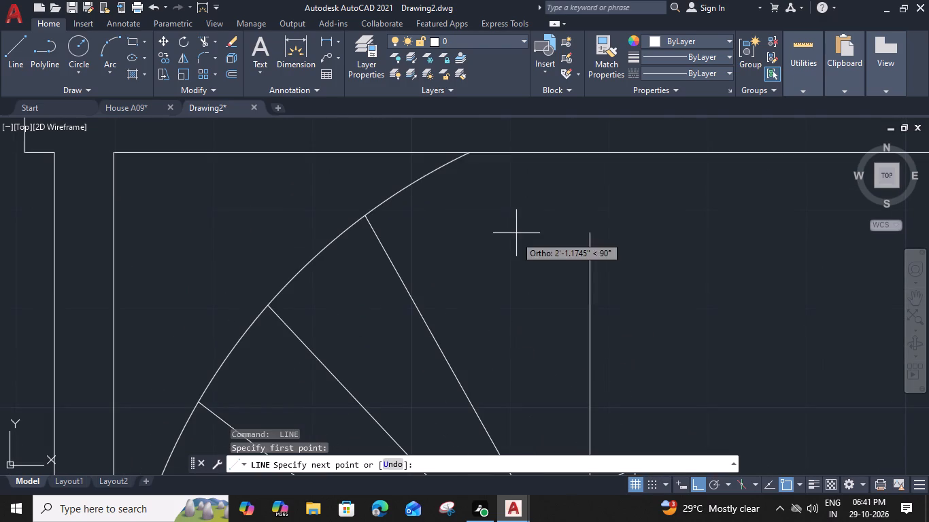
click(590, 154)
key(Escape)
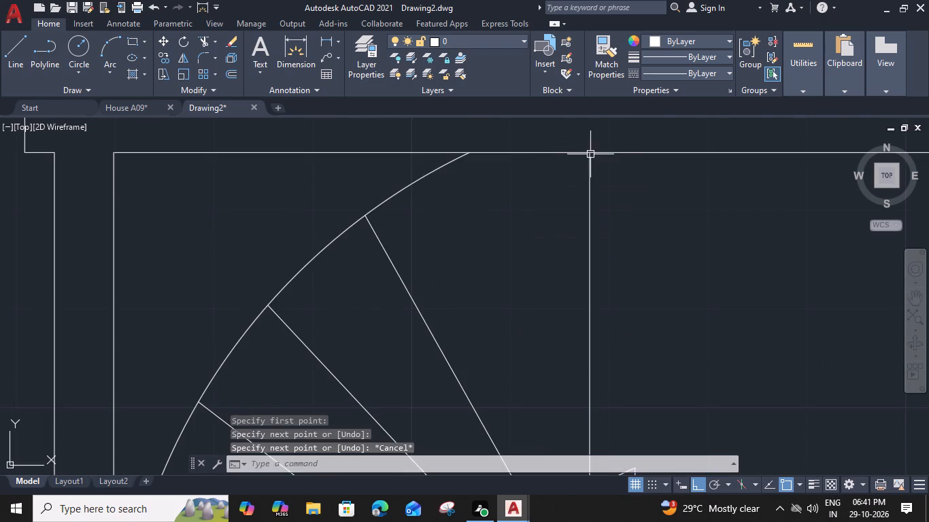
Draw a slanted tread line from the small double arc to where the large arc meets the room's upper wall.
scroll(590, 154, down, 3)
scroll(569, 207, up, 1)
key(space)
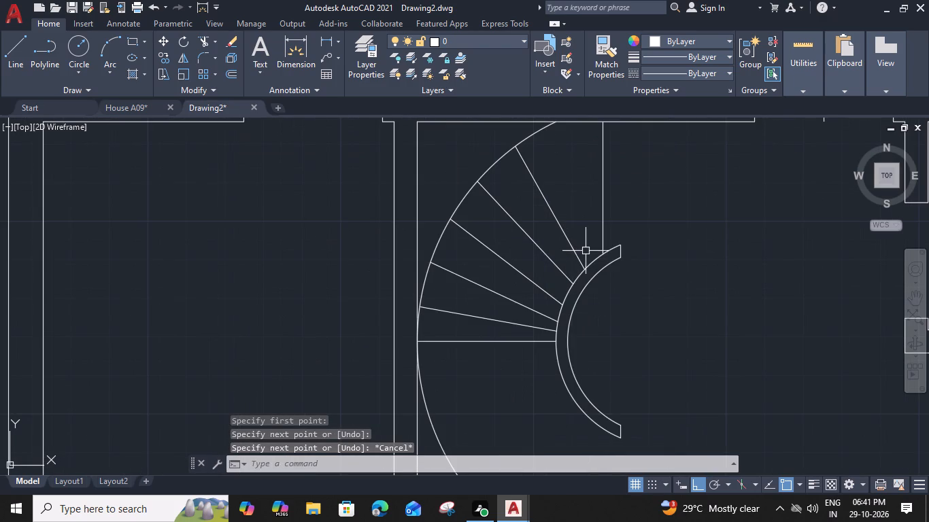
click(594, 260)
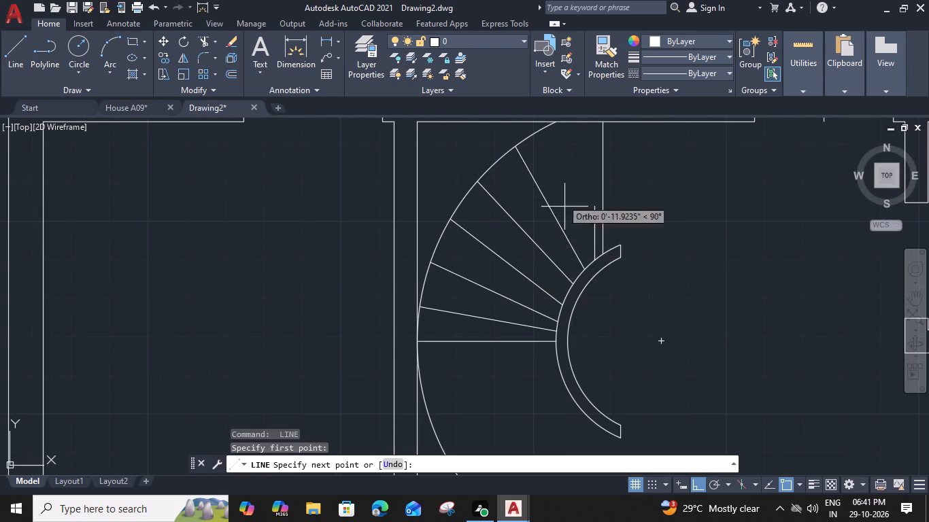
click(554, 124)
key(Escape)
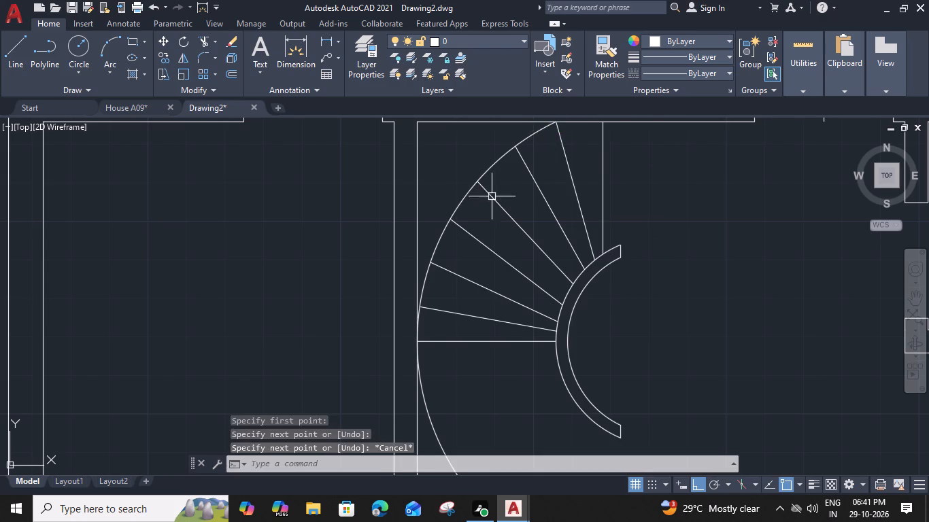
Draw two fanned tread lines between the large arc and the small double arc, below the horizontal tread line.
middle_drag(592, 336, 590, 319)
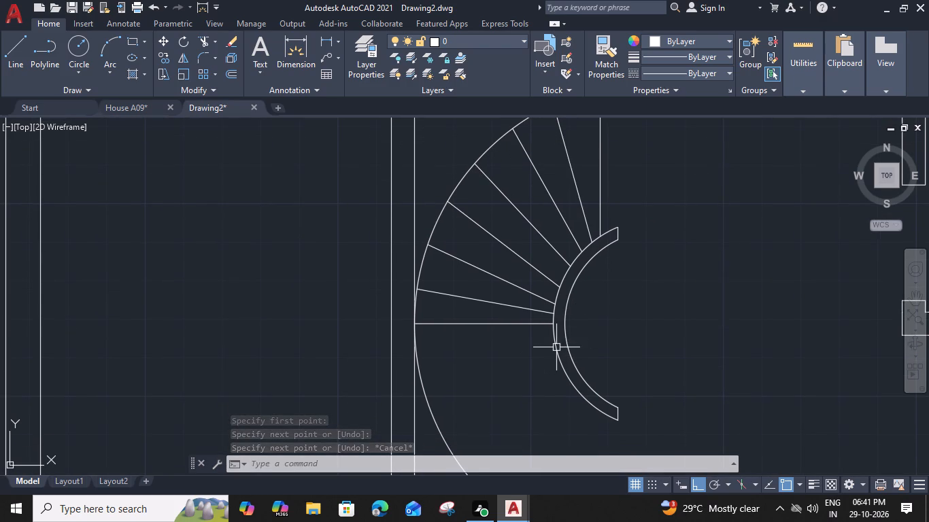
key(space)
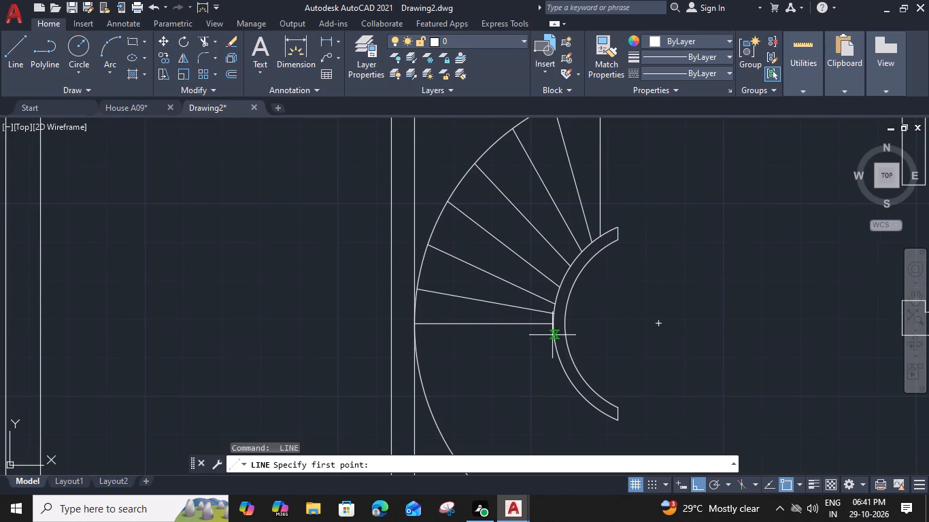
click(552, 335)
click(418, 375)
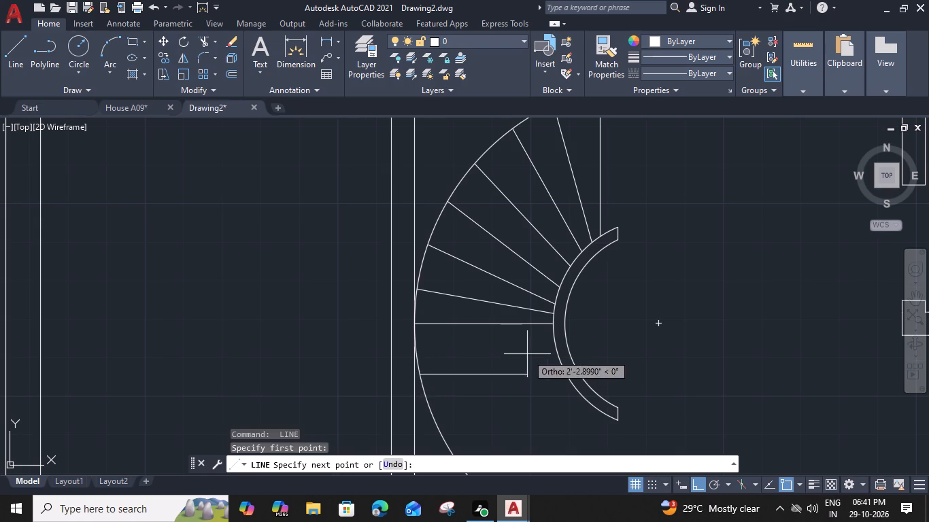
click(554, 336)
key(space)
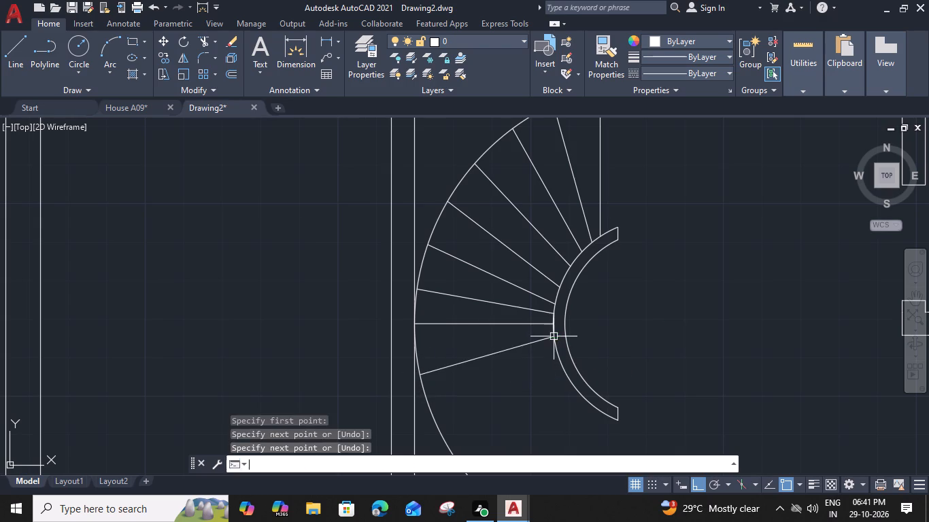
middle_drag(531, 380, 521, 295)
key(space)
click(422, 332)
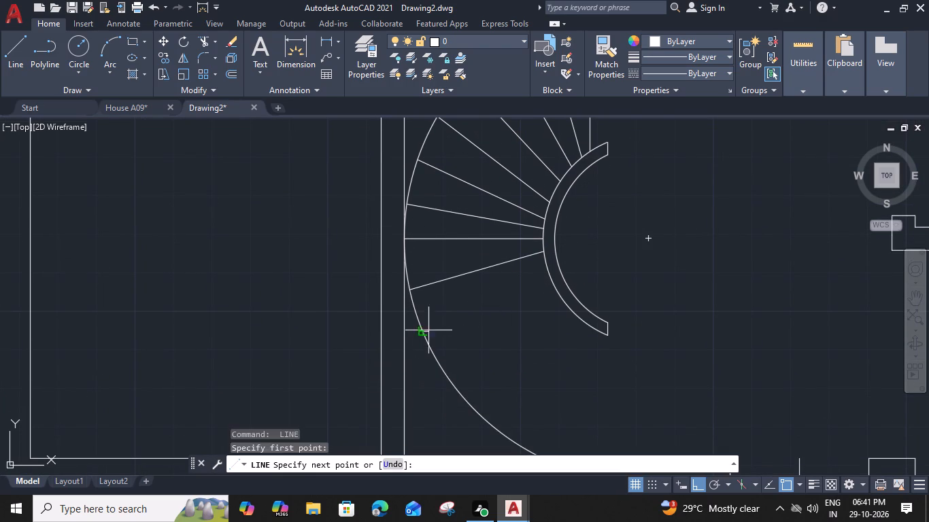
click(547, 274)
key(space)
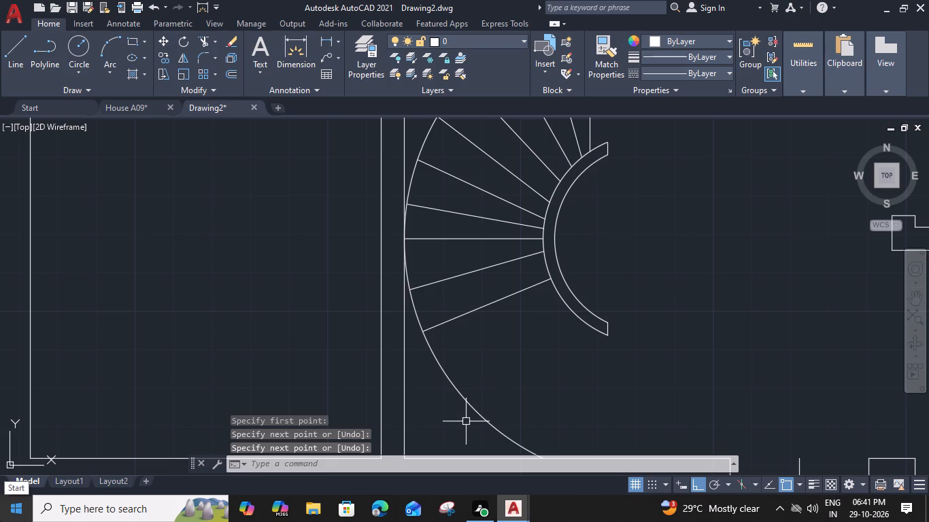
Erase the seven tread lines above the horizontal tread and the two slanted ones below it, keeping only the horizontal line.
scroll(3, 266, down, 2)
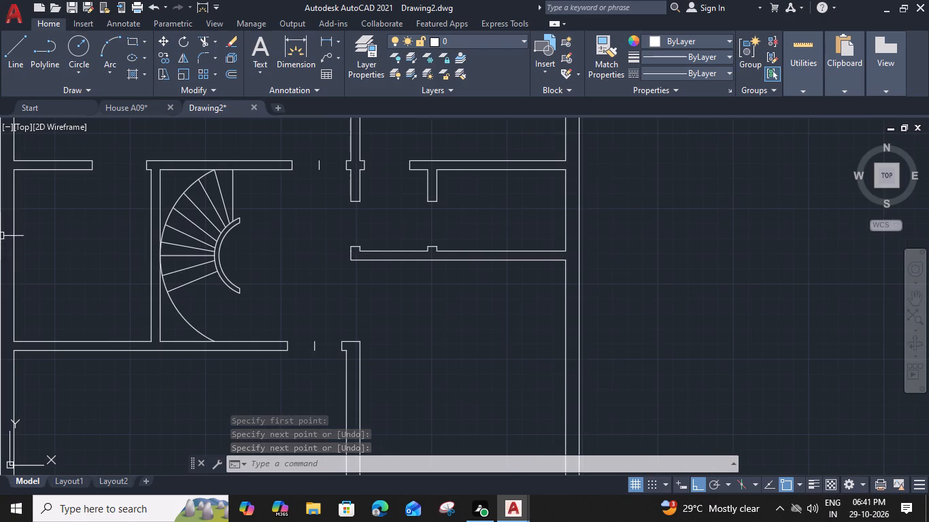
middle_drag(226, 284, 484, 297)
scroll(458, 209, up, 2)
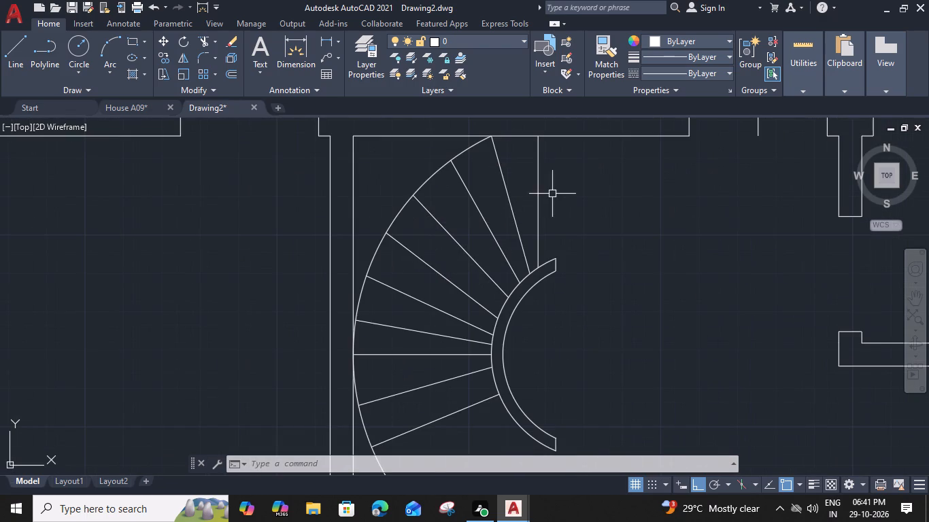
drag(553, 194, 537, 203)
click(467, 245)
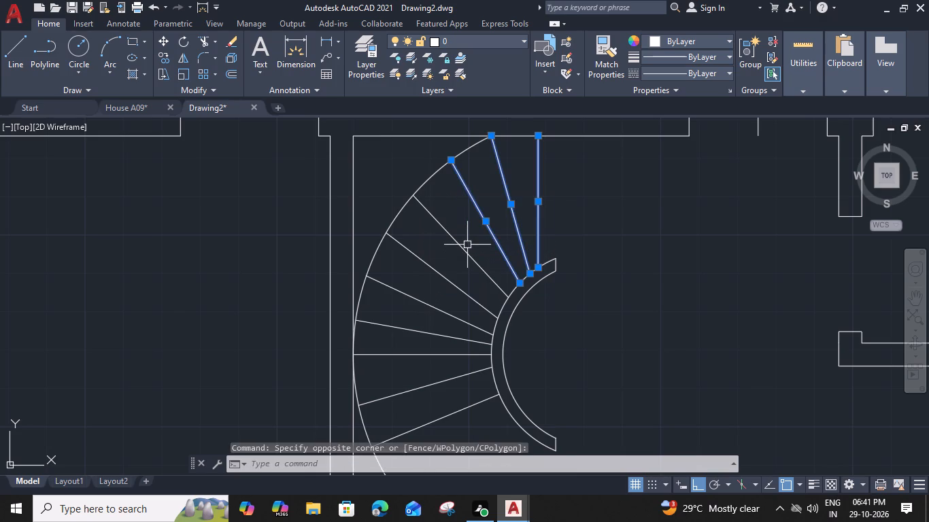
key(Delete)
click(460, 231)
click(393, 335)
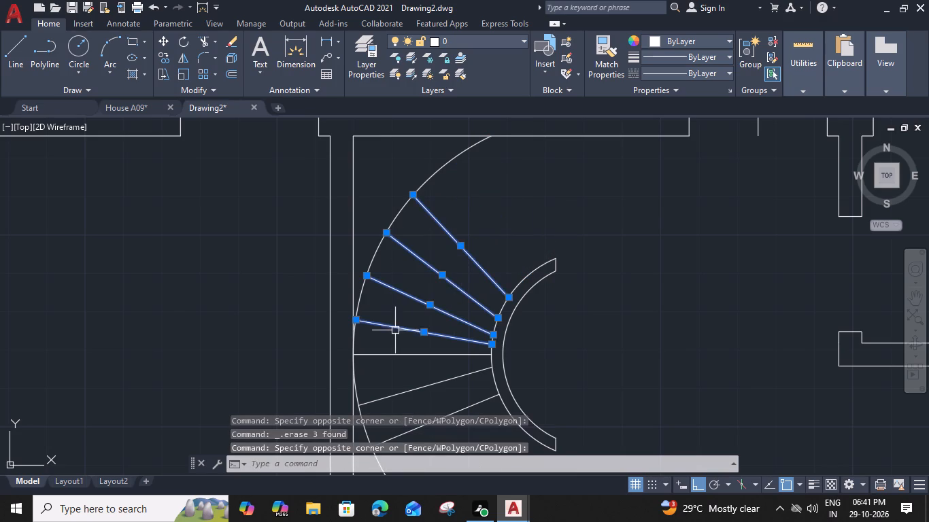
key(Delete)
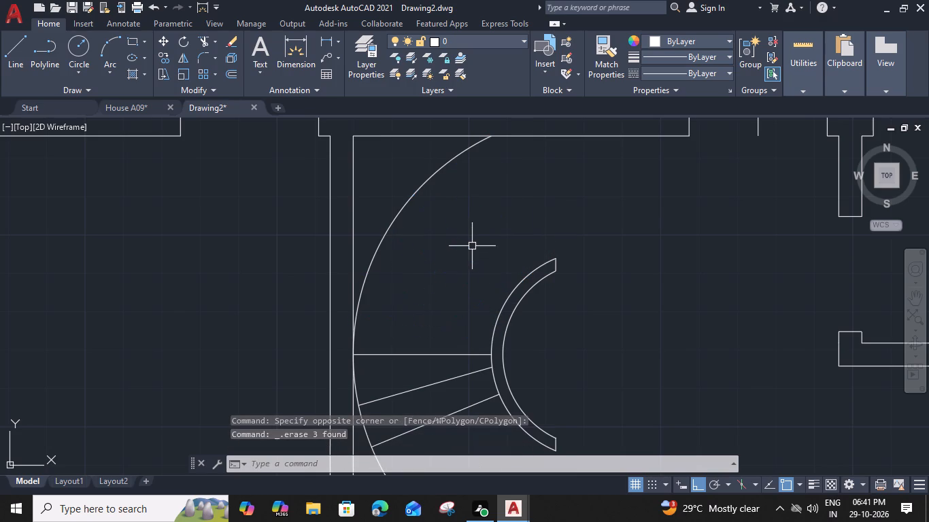
middle_drag(443, 299, 423, 145)
click(417, 223)
click(405, 292)
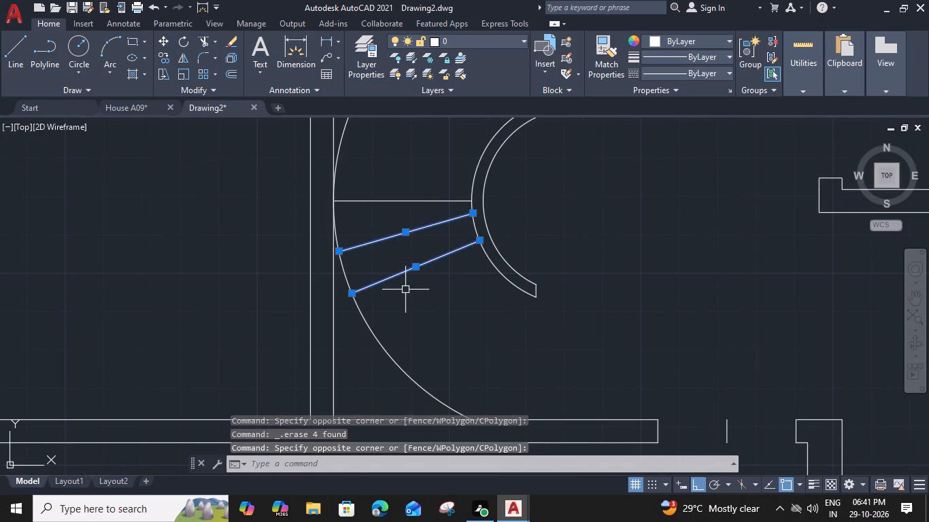
key(Delete)
Offset the horizontal tread line downward five times in succession at 11" spacing, toward the room's lower wall.
drag(396, 202, 396, 208)
text(O)
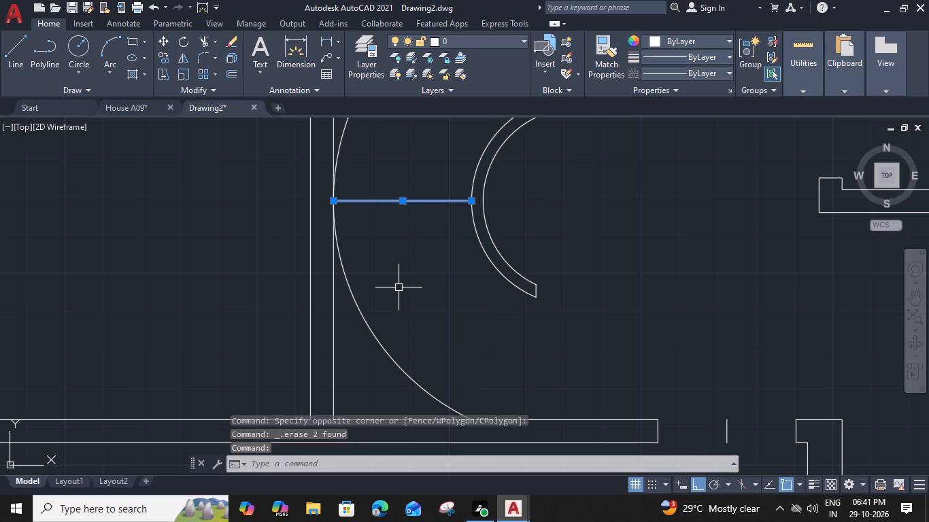
key(space)
text(11")
key(Return)
click(408, 302)
click(408, 243)
click(420, 316)
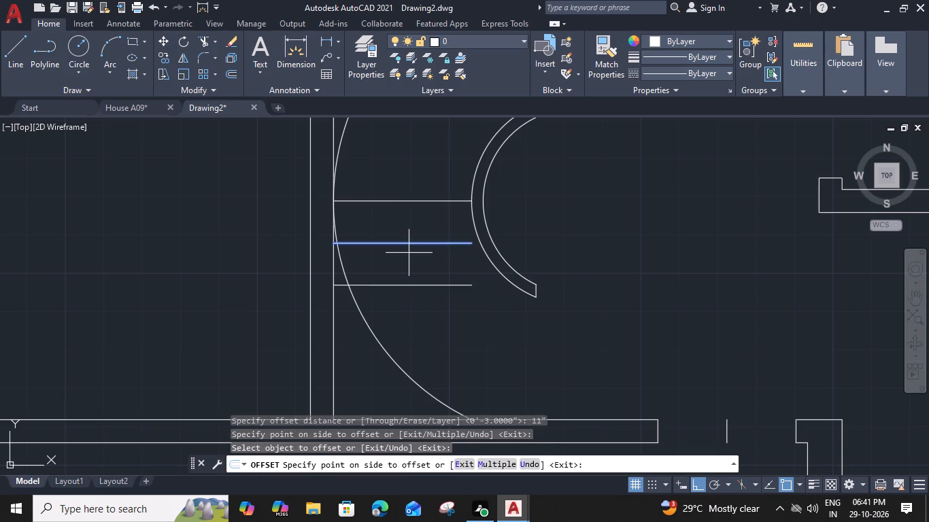
click(426, 283)
click(431, 335)
drag(433, 329, 436, 340)
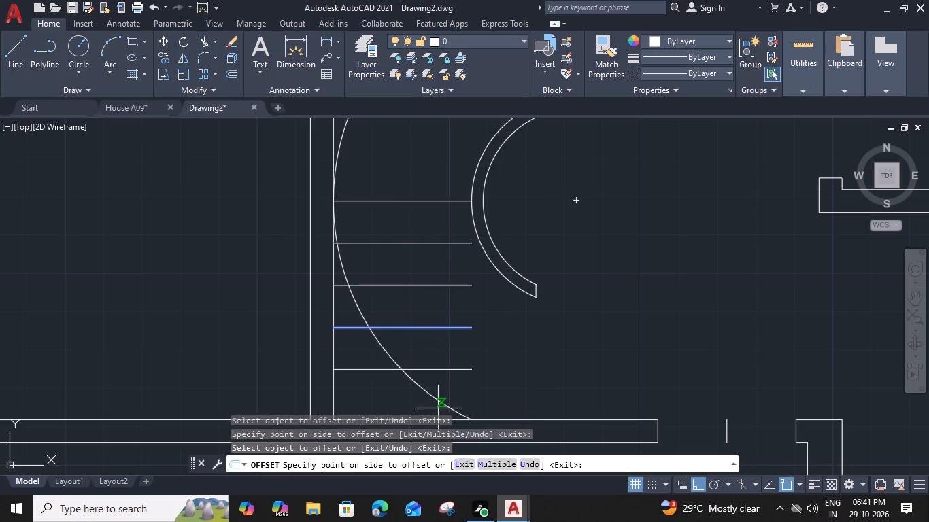
click(438, 408)
drag(452, 370, 452, 378)
drag(456, 388, 455, 377)
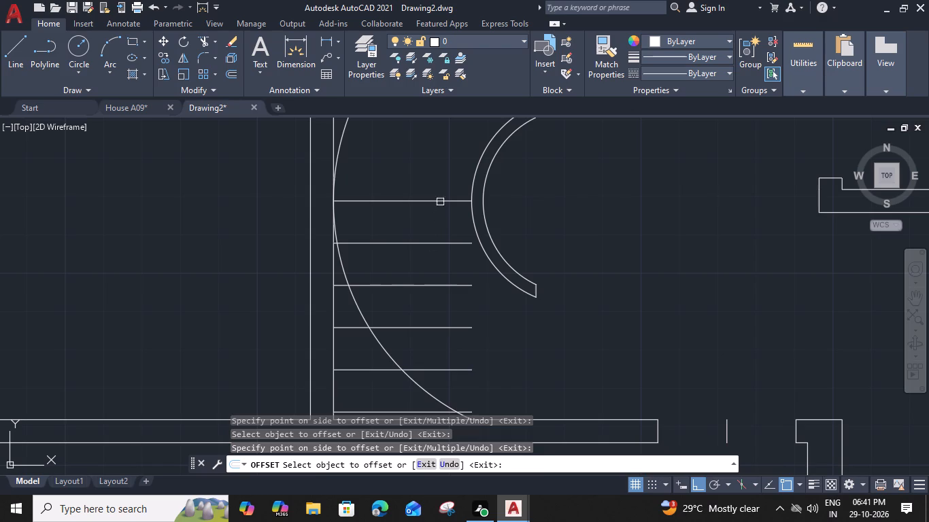
Offset the horizontal tread line upward five times in succession at the same 11" spacing, toward the room's upper wall.
drag(440, 202, 439, 194)
click(432, 145)
middle_drag(432, 145, 428, 281)
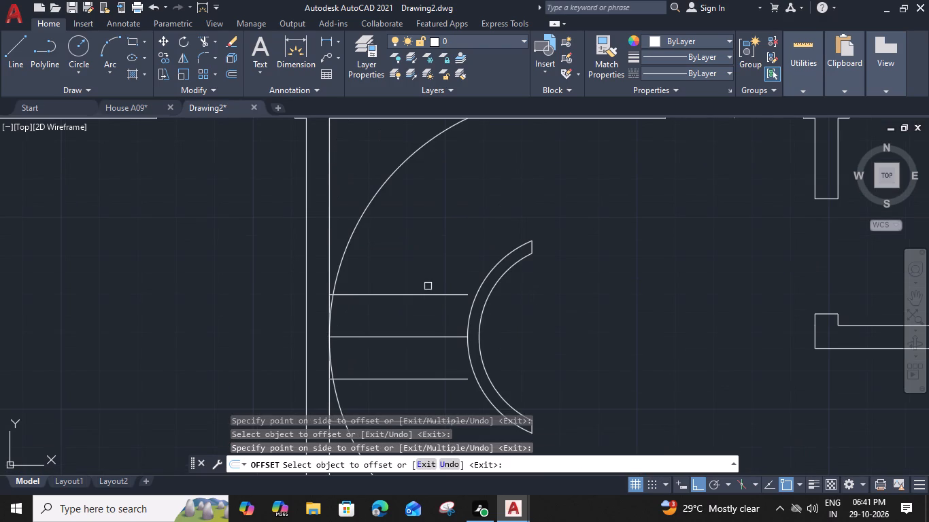
click(428, 292)
click(426, 221)
click(434, 250)
click(435, 202)
click(433, 208)
click(431, 175)
click(434, 168)
click(437, 148)
key(Escape)
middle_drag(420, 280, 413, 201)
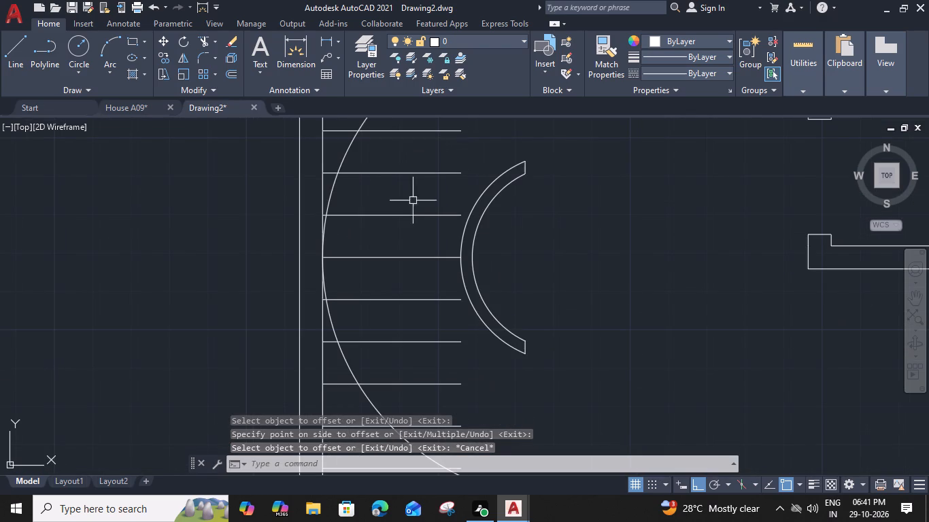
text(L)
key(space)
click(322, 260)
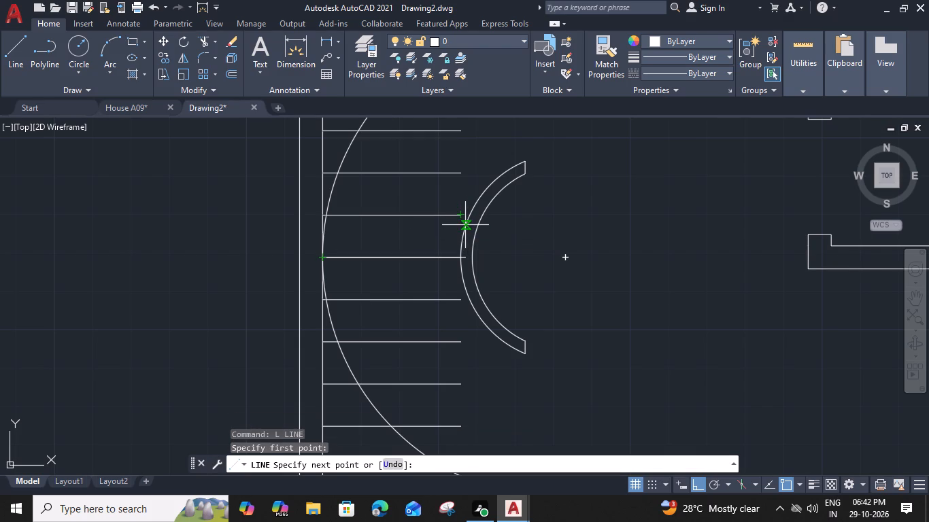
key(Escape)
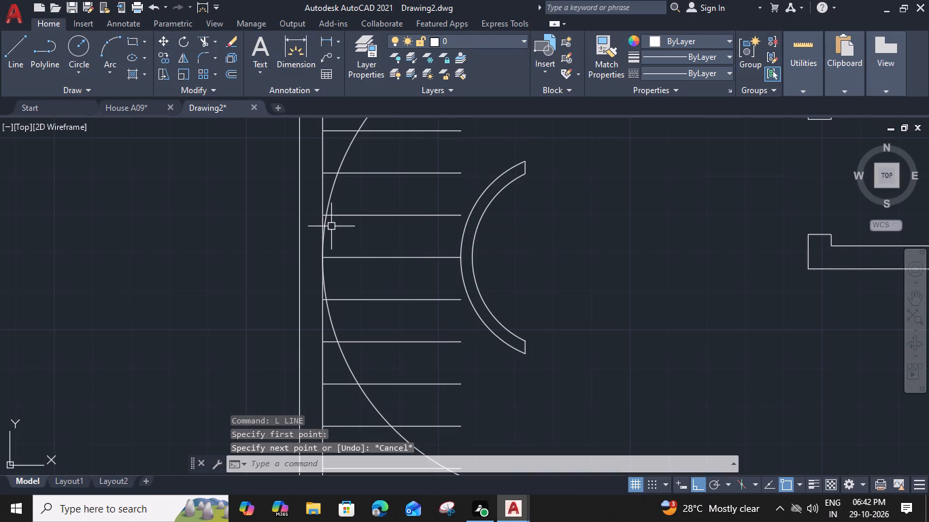
Draw two tread lines to the small double arc from the large arc's crossings with the first and second offset lines above the middle tread.
text(L)
key(space)
click(326, 215)
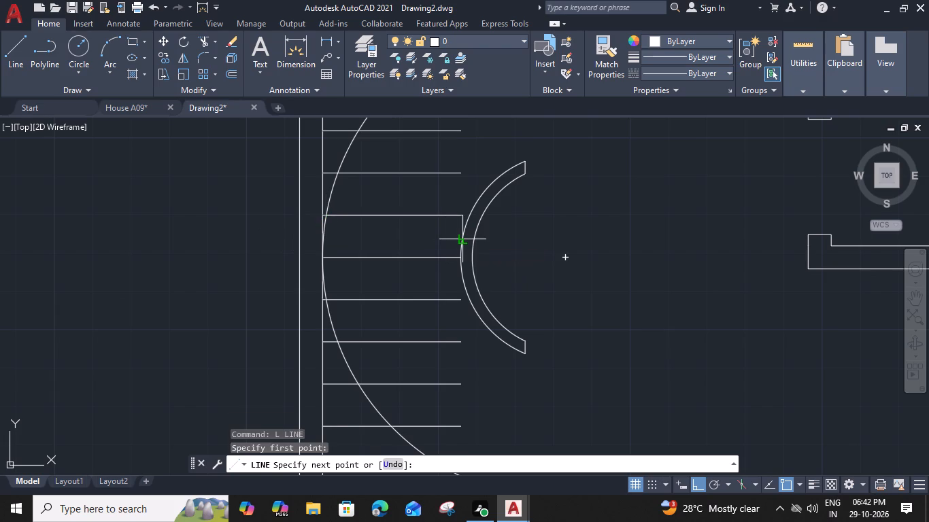
click(462, 239)
key(space)
key(space)
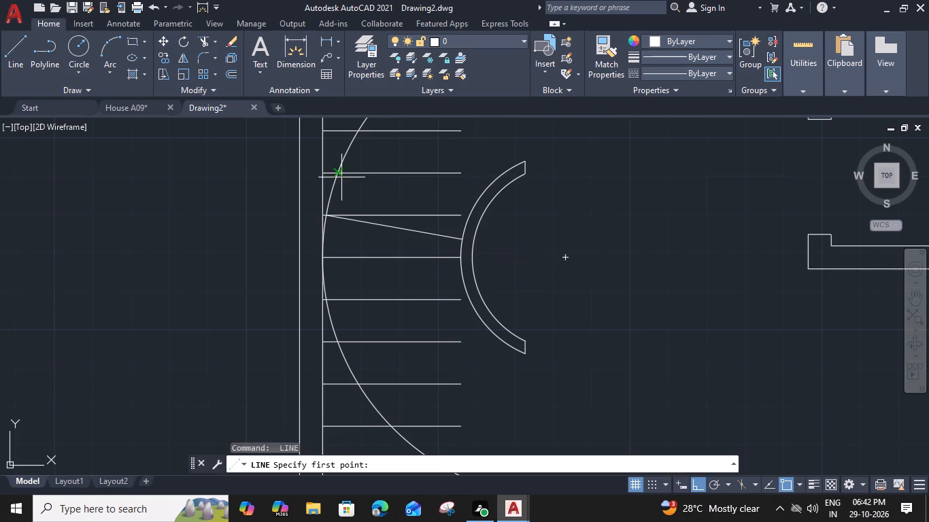
click(339, 174)
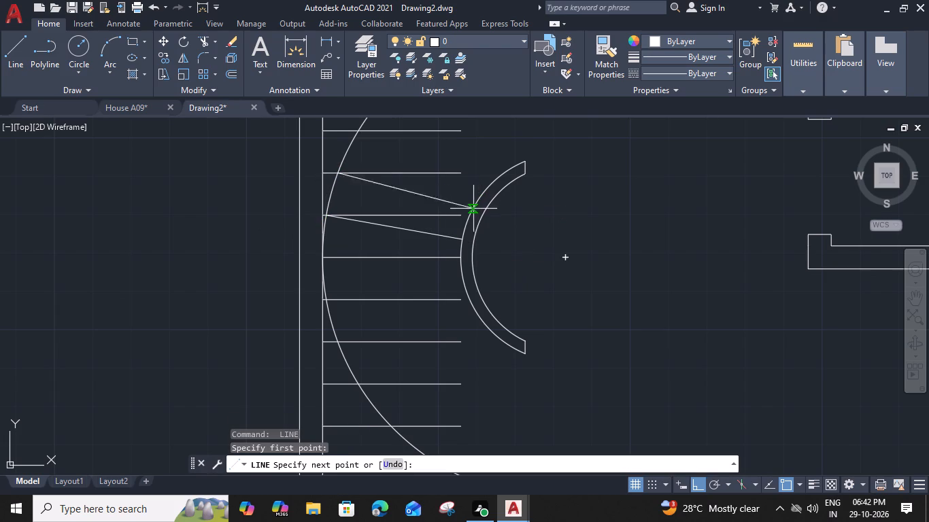
click(469, 219)
key(space)
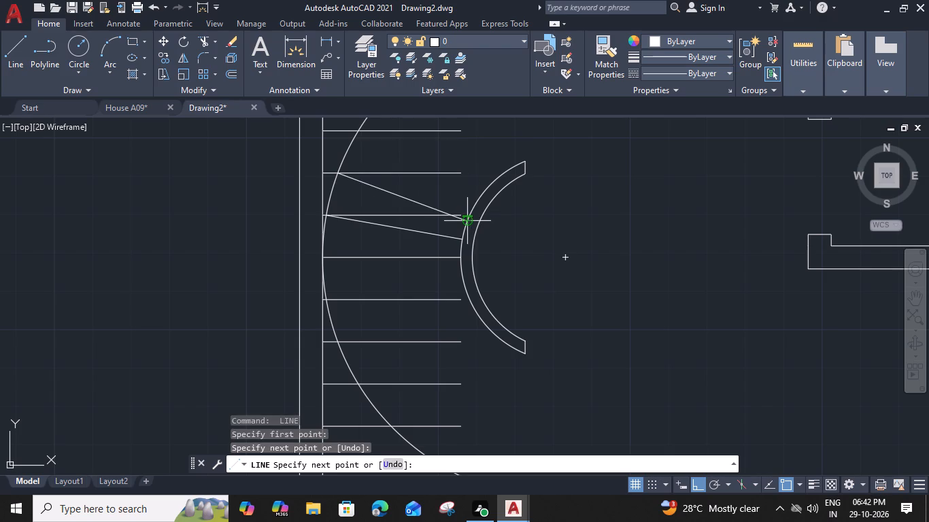
Draw two steeper tread lines to the small double arc from the large arc's crossings with the third and fourth upper offset lines.
middle_drag(456, 186, 452, 247)
key(space)
click(353, 195)
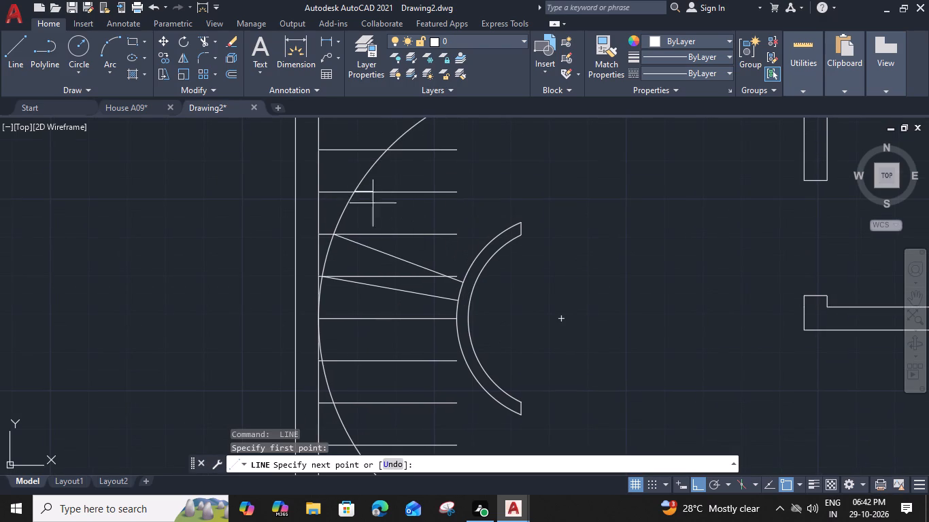
click(471, 264)
key(space)
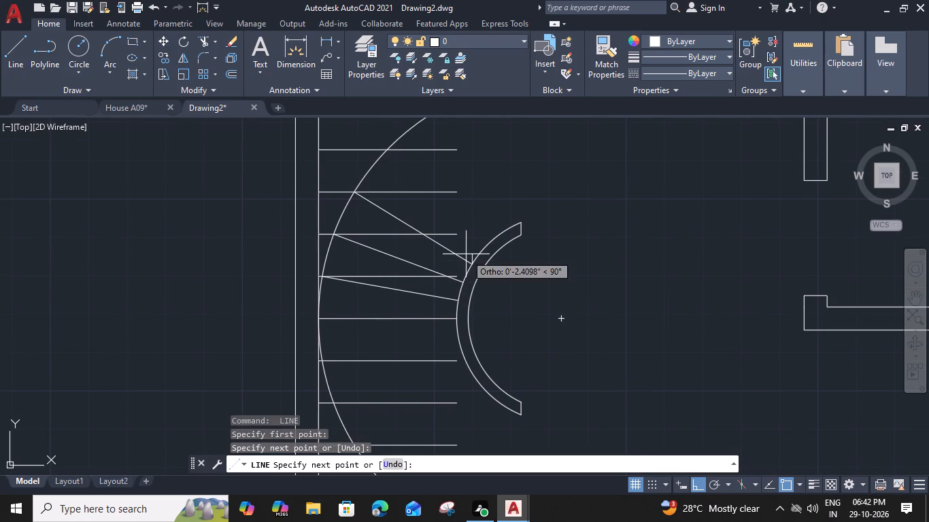
key(space)
click(386, 149)
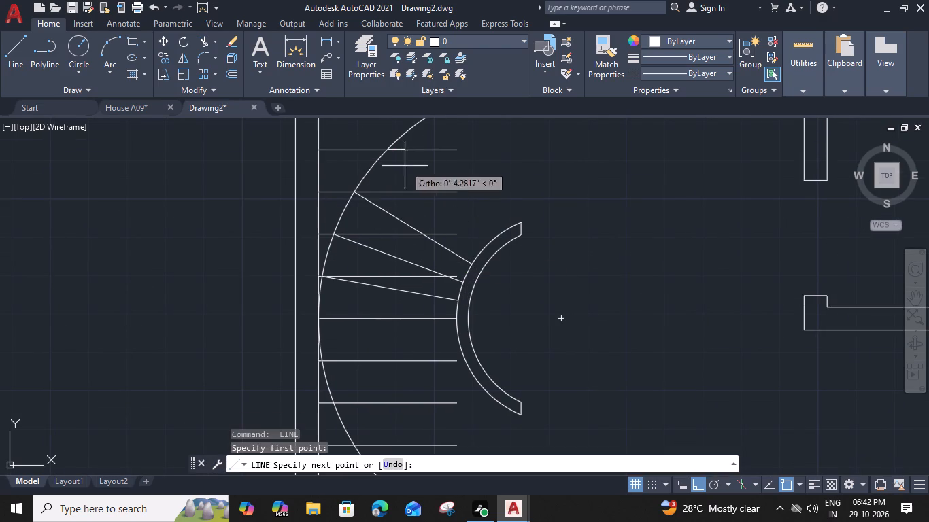
click(484, 250)
key(space)
Draw a tread line from the large arc's crossing with the topmost offset line to near the small double arc's upper end.
middle_drag(483, 196, 463, 249)
key(space)
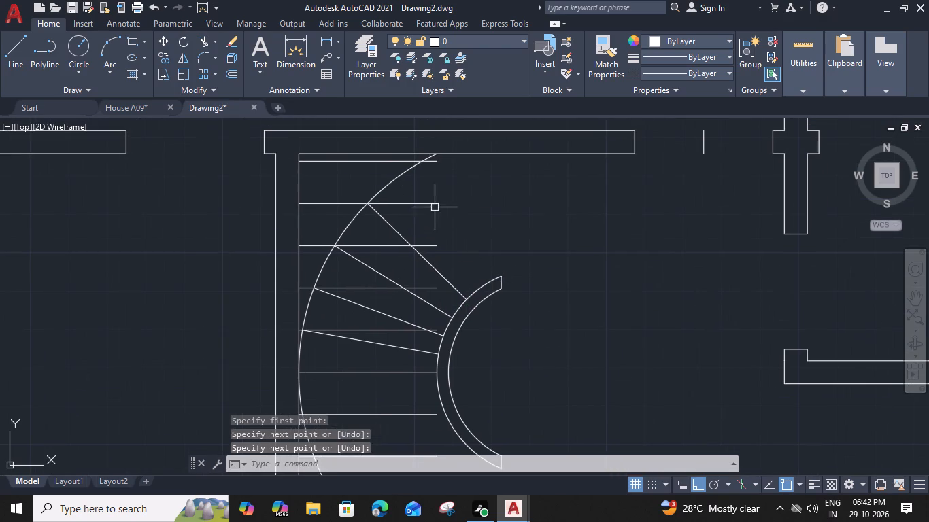
click(422, 161)
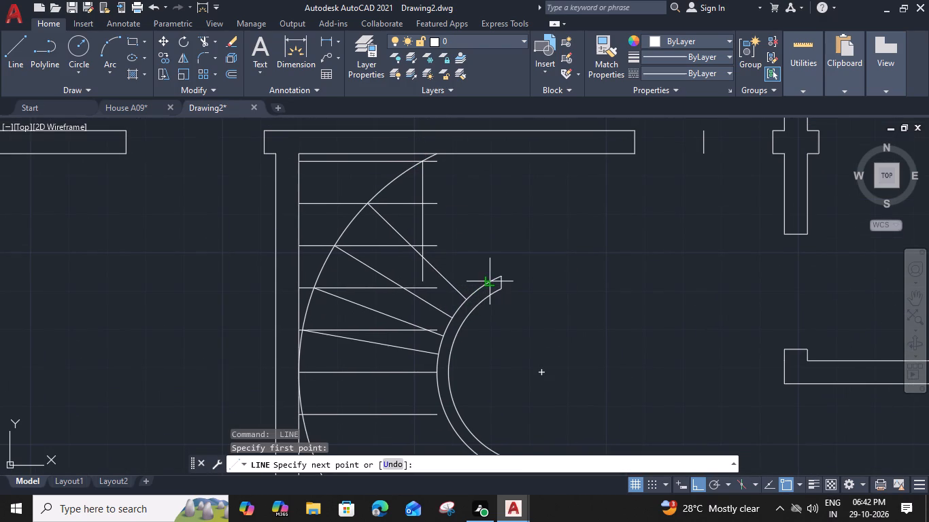
click(484, 285)
key(space)
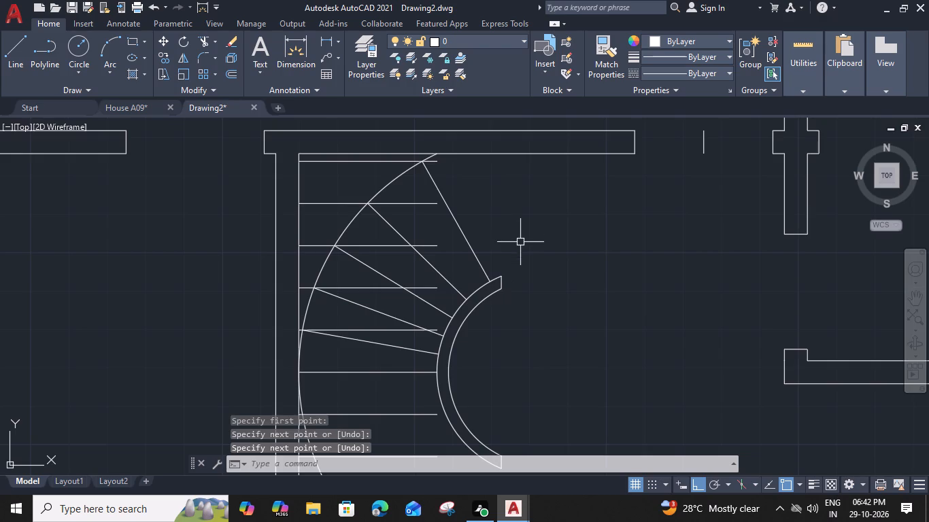
Draw two tread lines to the small double arc from the large arc's crossings with the first and second offset lines below the middle tread.
middle_drag(530, 312, 503, 175)
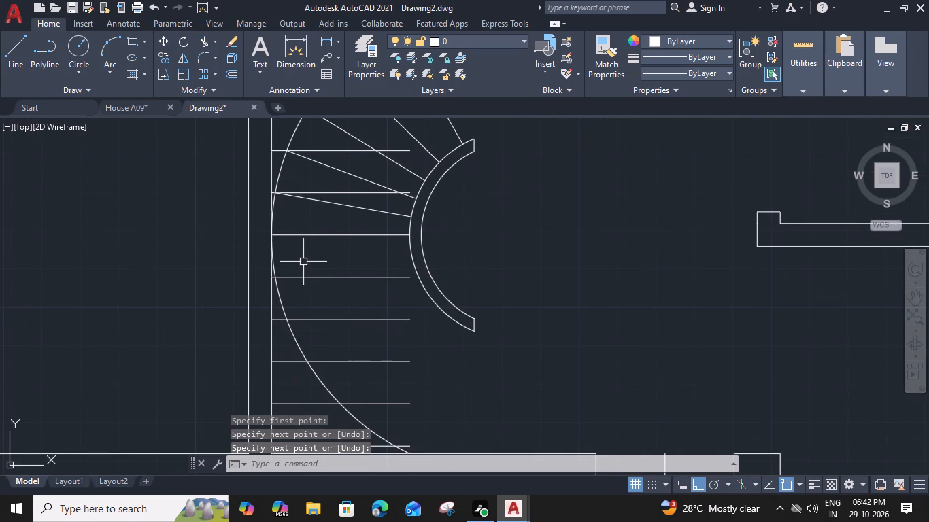
key(space)
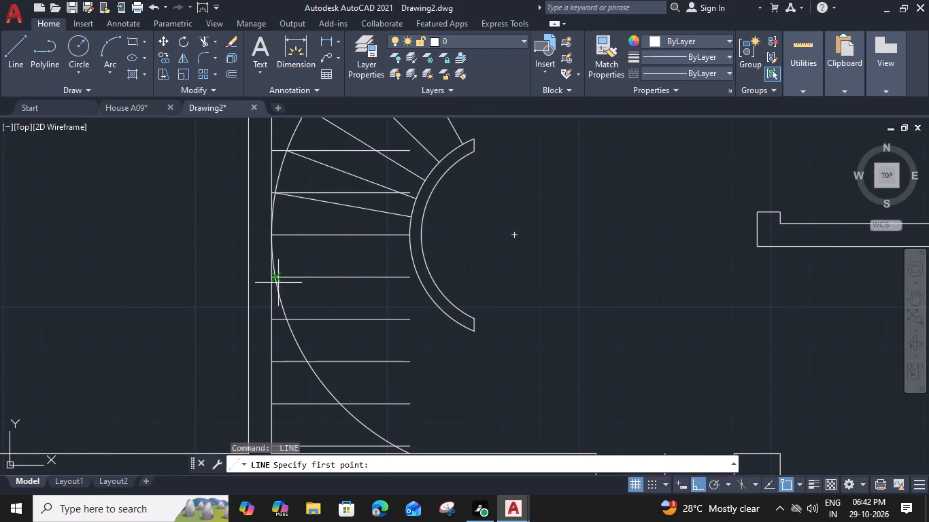
click(277, 277)
click(411, 254)
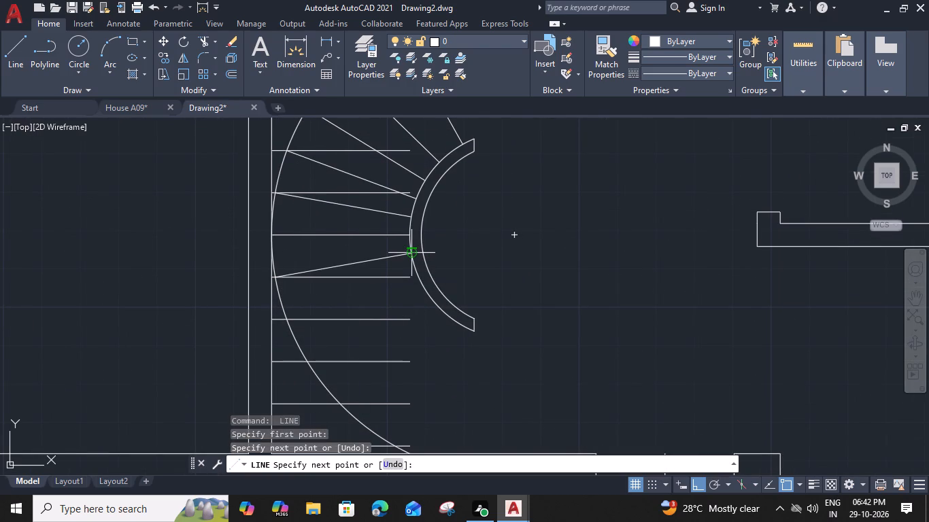
key(space)
key(space)
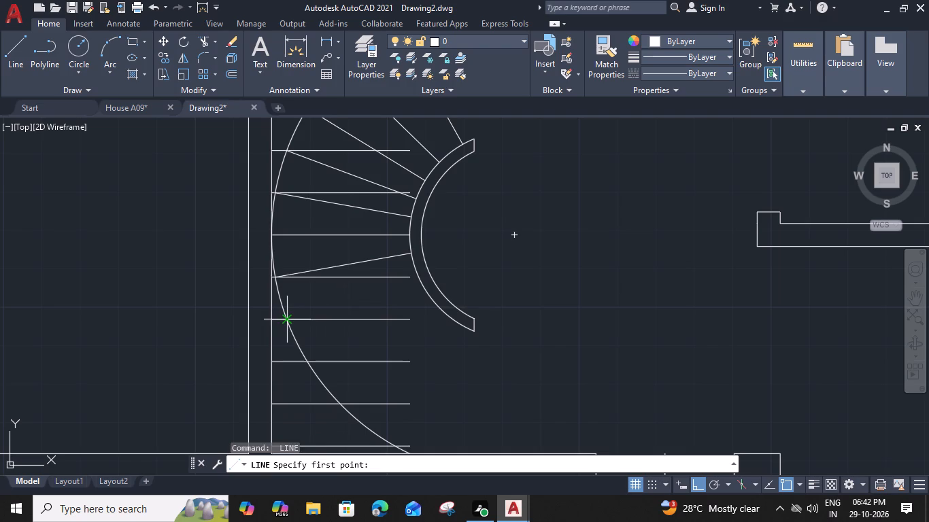
click(288, 322)
click(414, 271)
key(space)
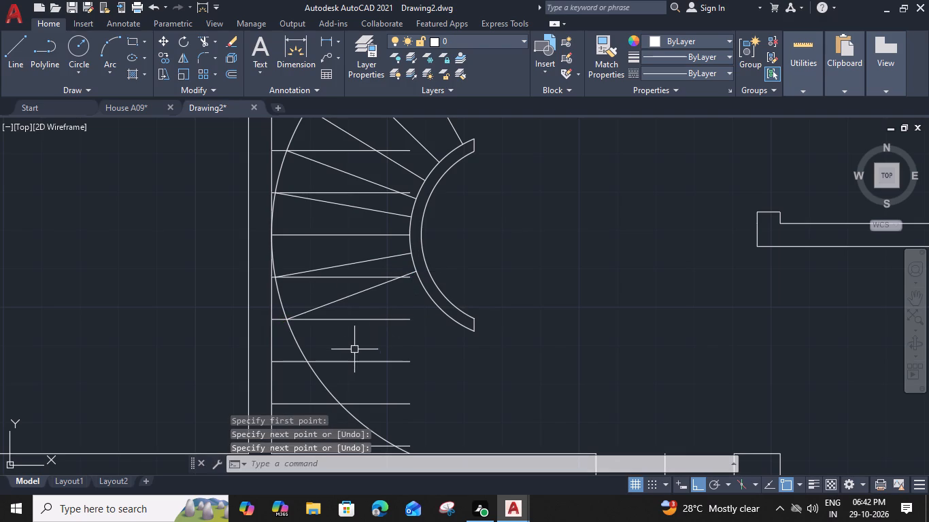
Draw three steeper tread lines to the small double arc from the large arc's crossings with the third, fourth and fifth lower offset lines.
key(space)
click(311, 360)
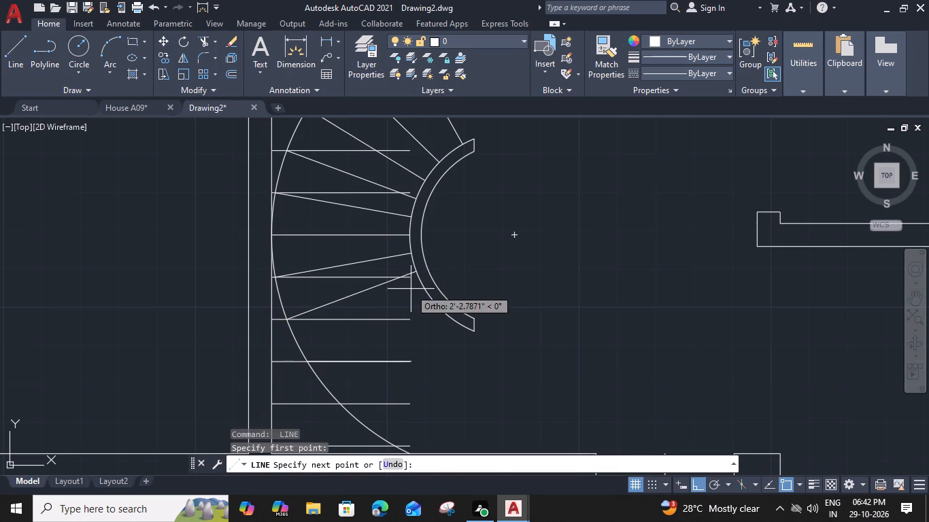
click(421, 286)
key(space)
middle_drag(421, 349, 410, 277)
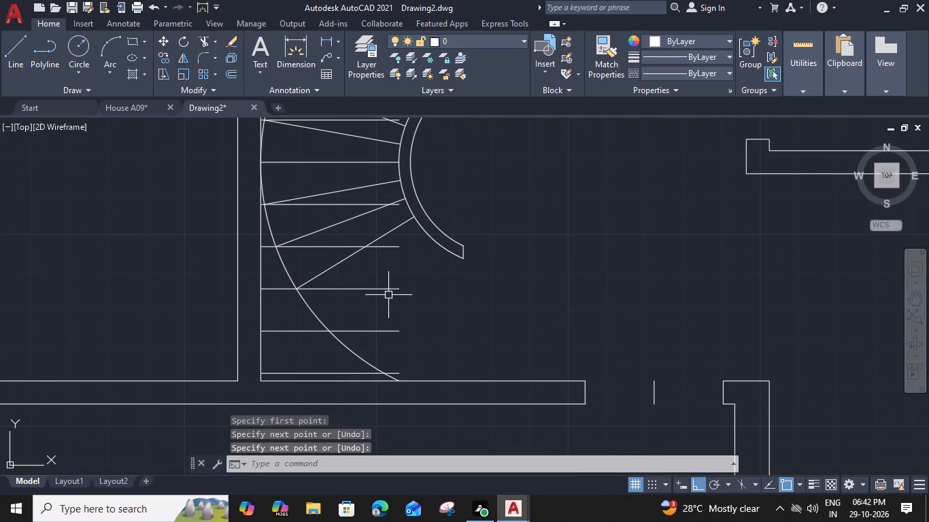
key(space)
click(331, 333)
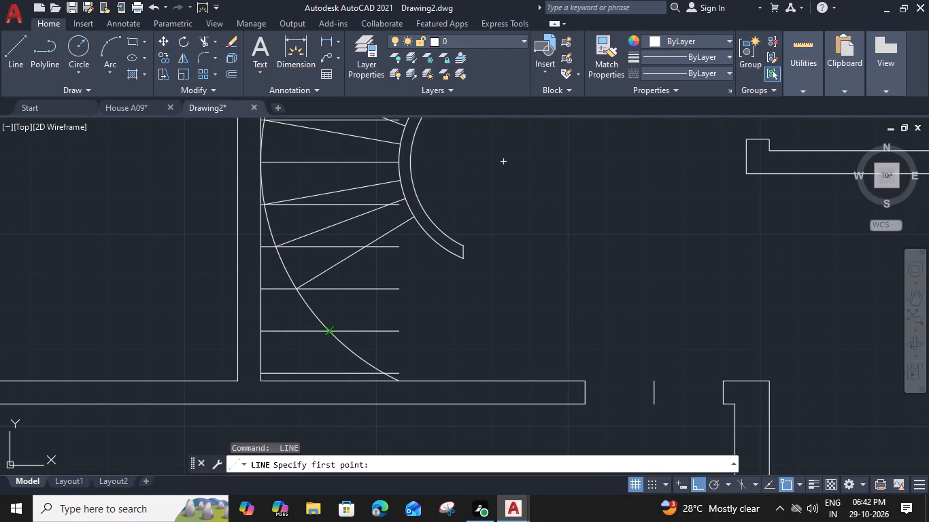
click(426, 235)
key(space)
key(space)
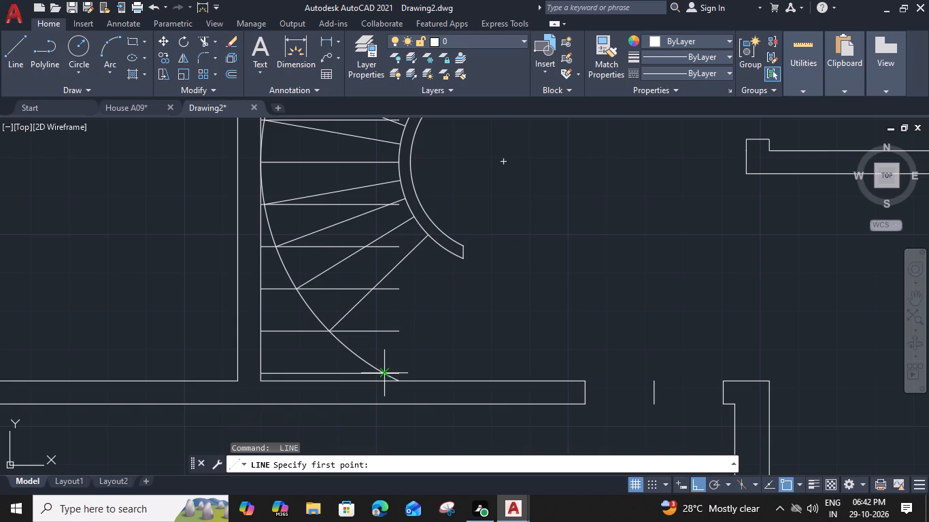
click(386, 371)
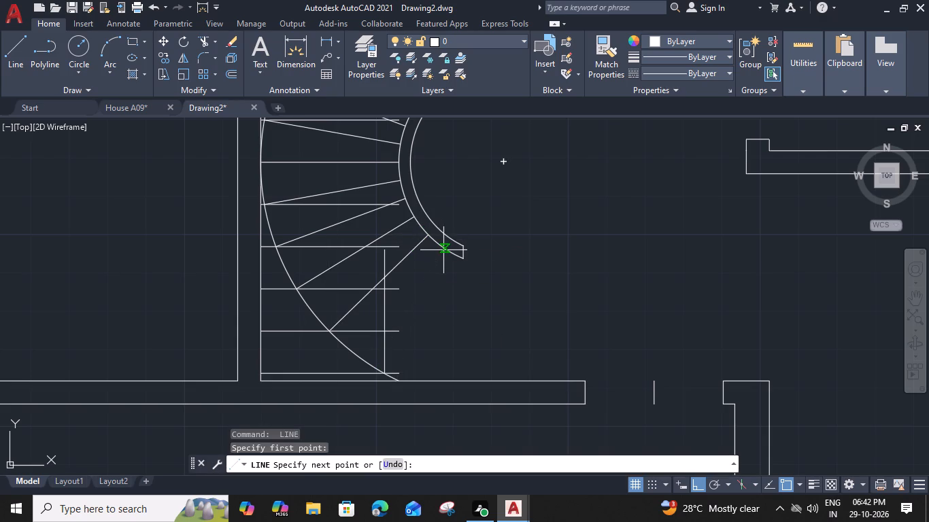
click(447, 254)
key(space)
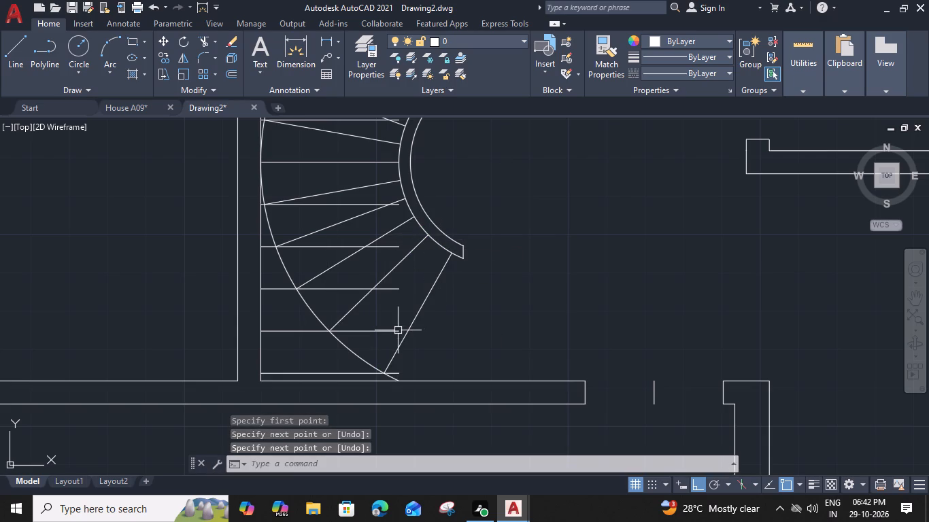
Erase the five horizontal offset lines below the middle tread, keeping the fanned tread lines.
click(398, 330)
key(Delete)
click(394, 289)
key(Delete)
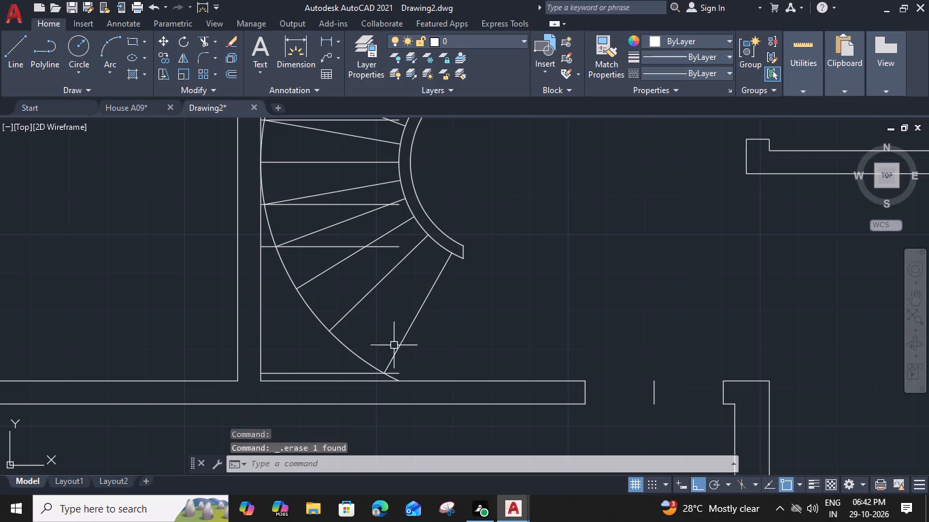
click(361, 372)
key(Delete)
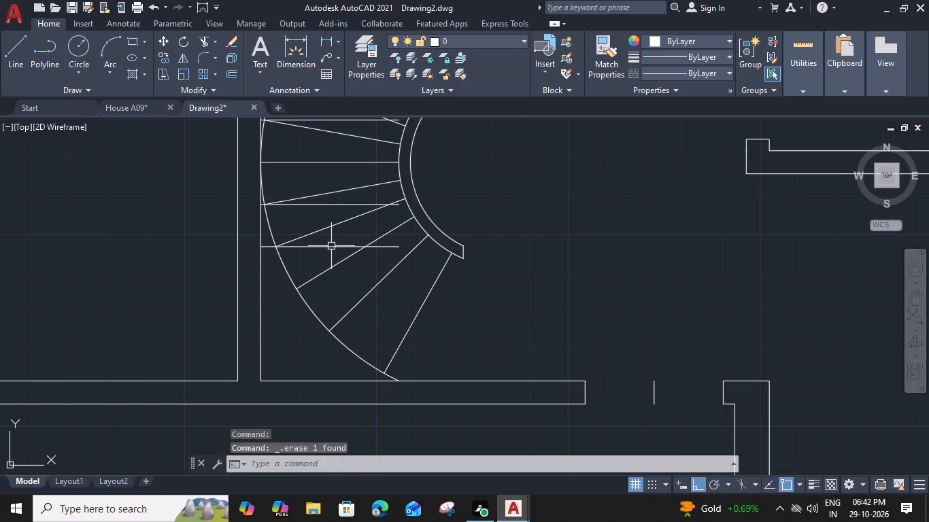
click(331, 246)
key(Delete)
middle_drag(313, 222, 340, 293)
click(360, 275)
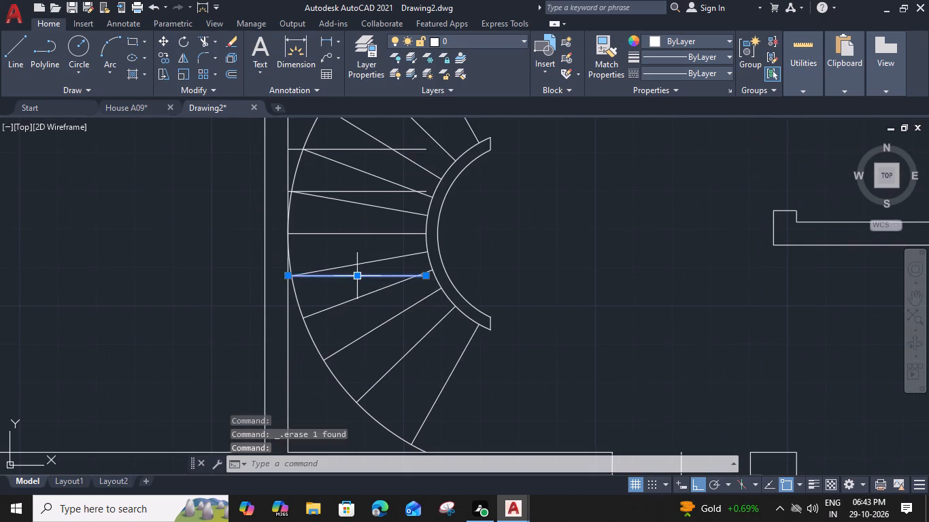
key(Delete)
Erase the five horizontal offset lines above the middle tread, keeping the fanned tread lines.
middle_drag(343, 249, 350, 308)
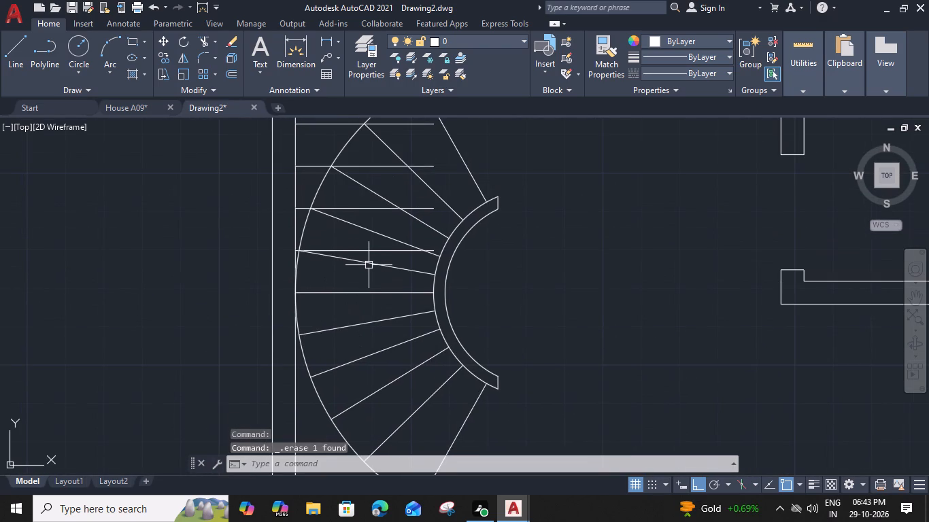
click(369, 266)
click(369, 250)
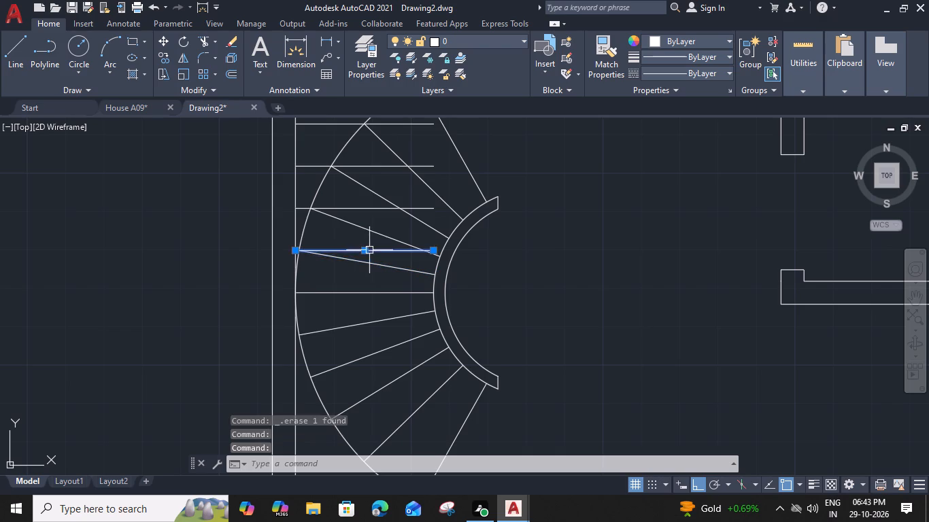
key(Delete)
click(370, 207)
key(Delete)
middle_drag(376, 218, 377, 219)
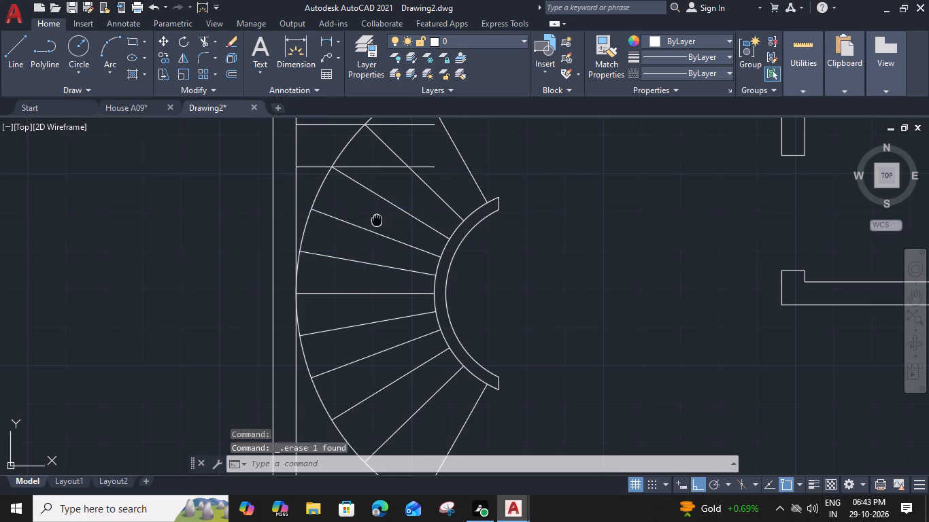
middle_drag(377, 219, 386, 289)
click(390, 234)
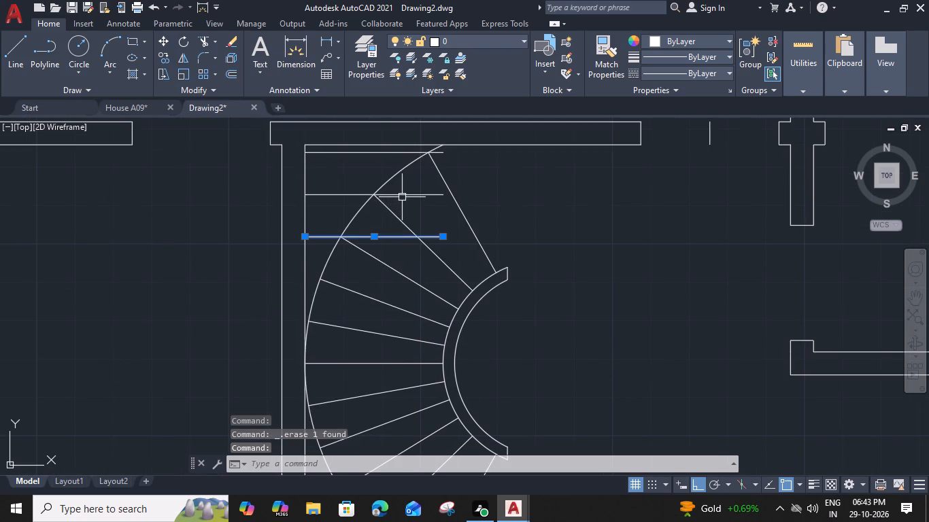
key(Delete)
click(402, 197)
key(Delete)
click(395, 150)
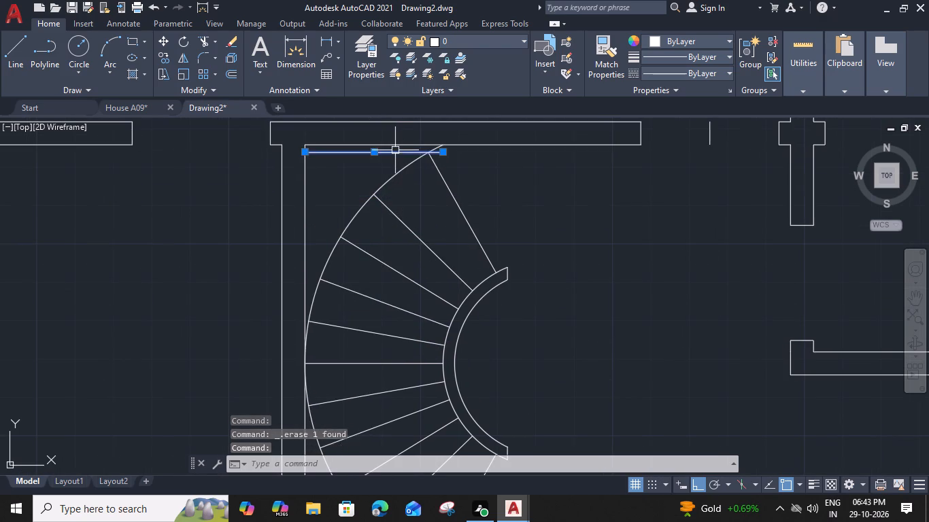
key(Delete)
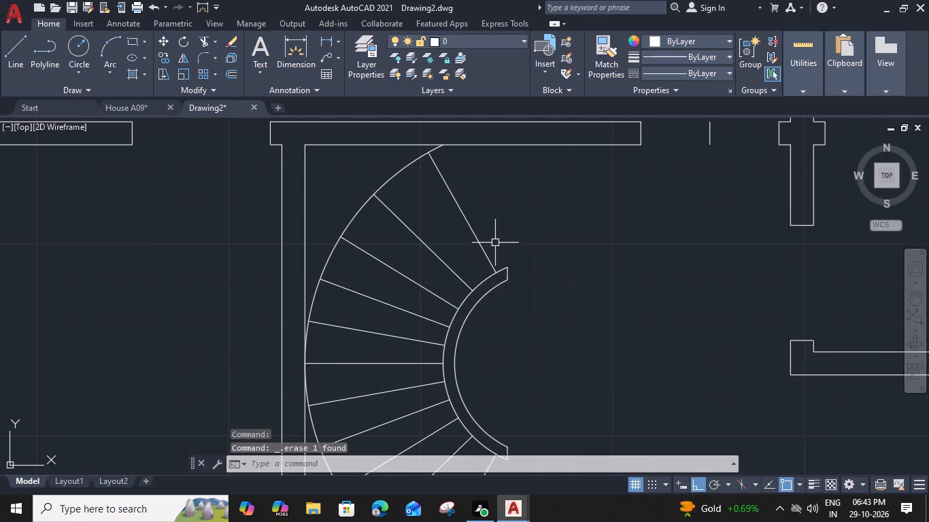
Draw a vertical line from the small double arc's upper outer end straight up to the room's upper wall.
text(L)
key(space)
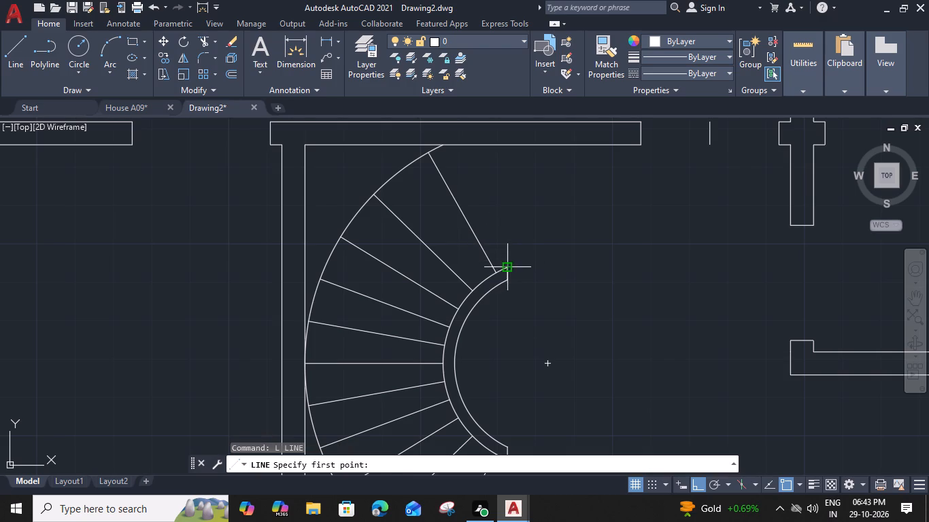
click(506, 264)
click(505, 144)
key(space)
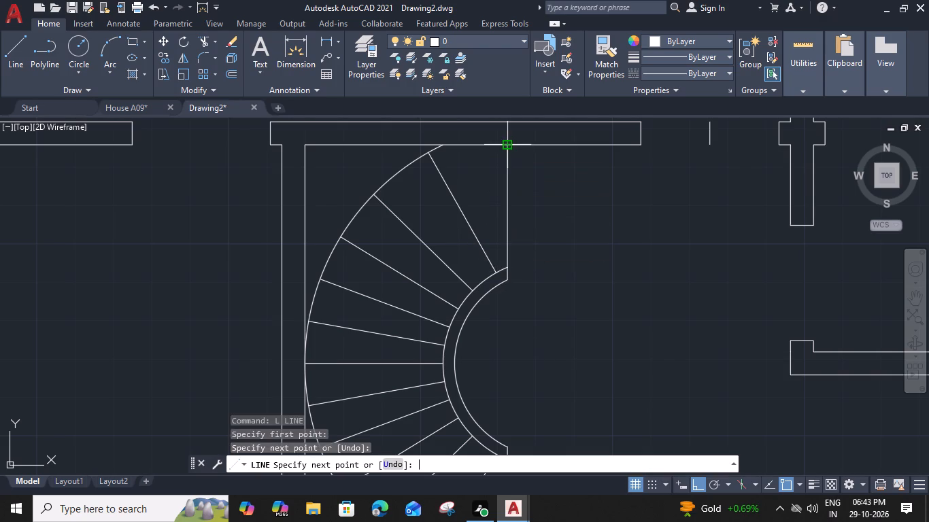
middle_drag(519, 288, 491, 137)
scroll(492, 157, down, 1)
key(Escape)
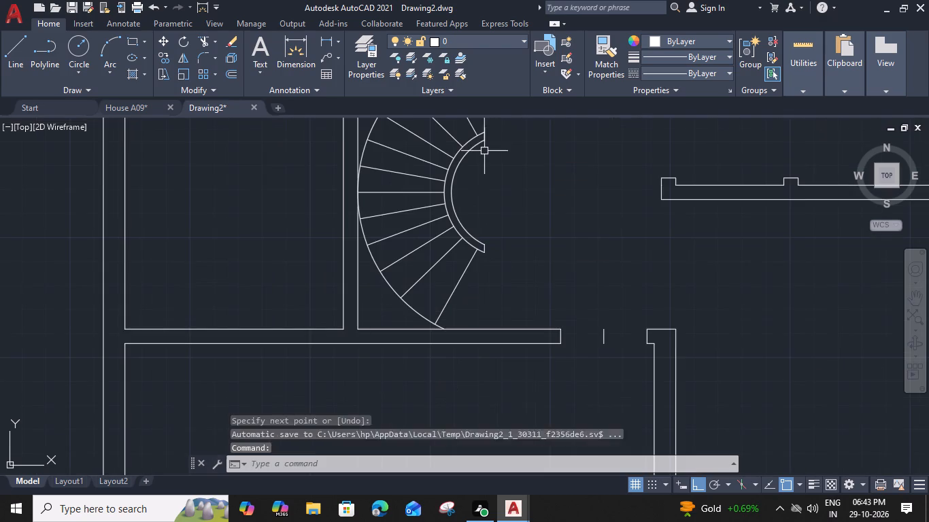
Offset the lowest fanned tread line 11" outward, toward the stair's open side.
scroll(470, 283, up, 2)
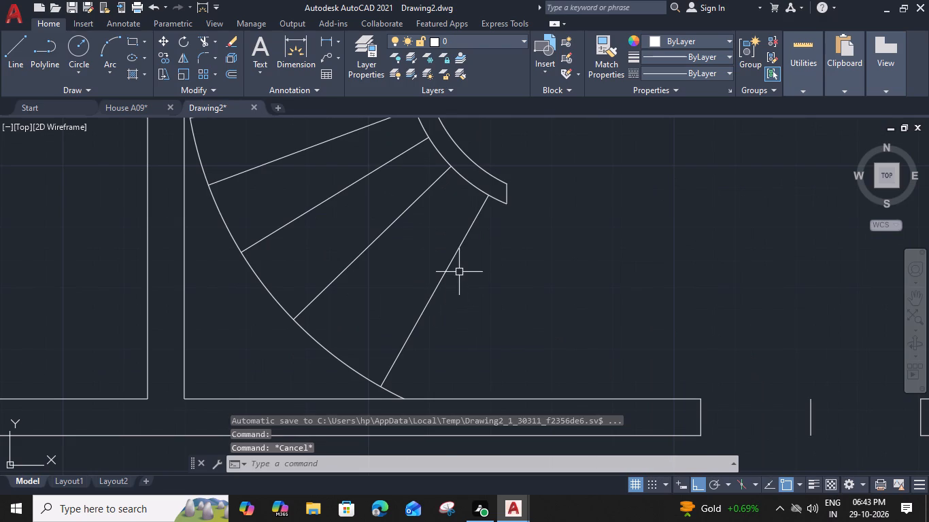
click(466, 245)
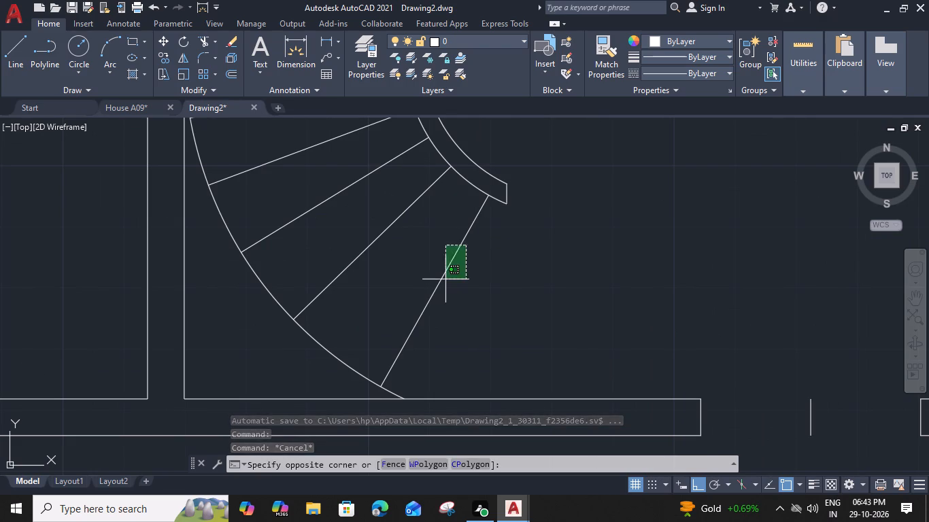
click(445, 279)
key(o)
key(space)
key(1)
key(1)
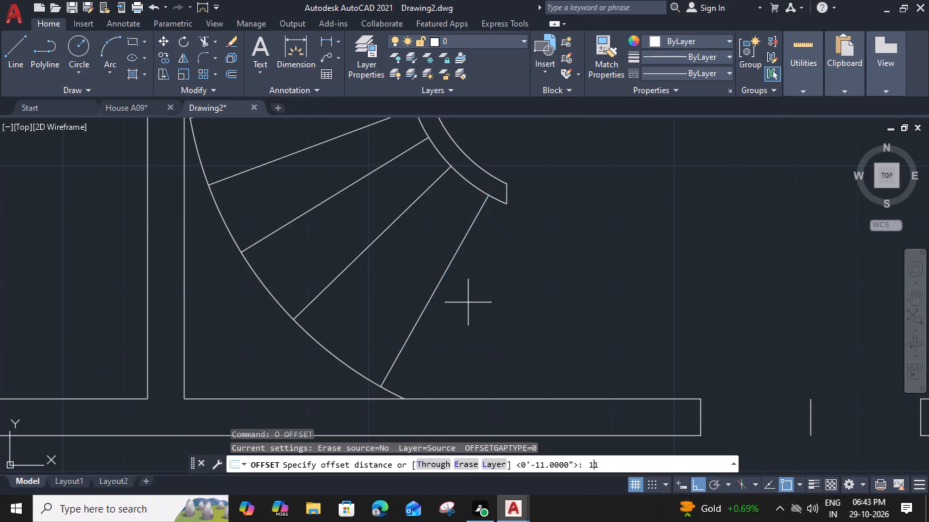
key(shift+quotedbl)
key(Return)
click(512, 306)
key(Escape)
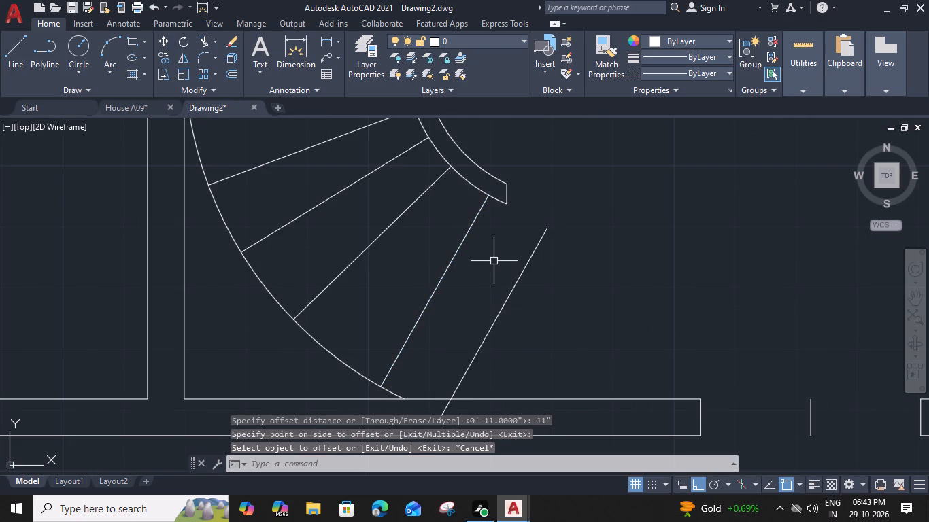
Draw a vertical line from the small double arc's lower outer end straight down to the room's lower wall.
key(l)
key(space)
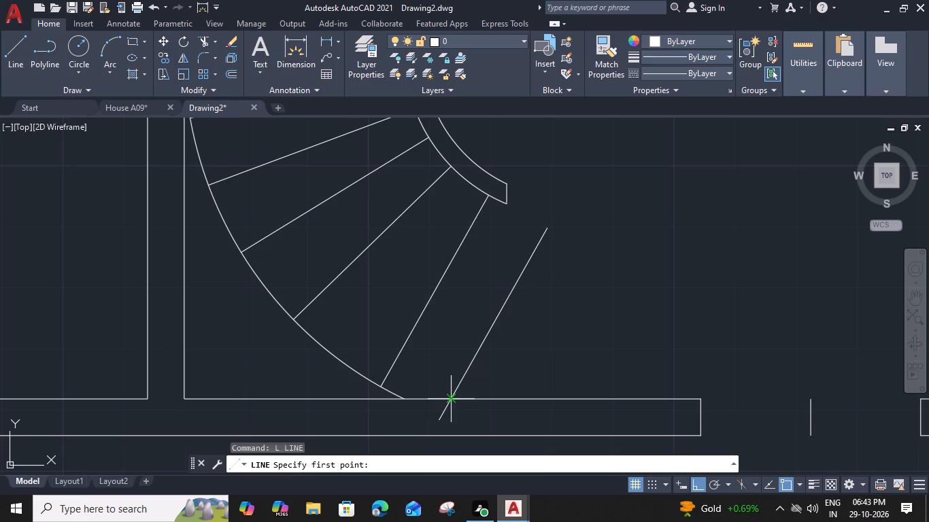
click(507, 207)
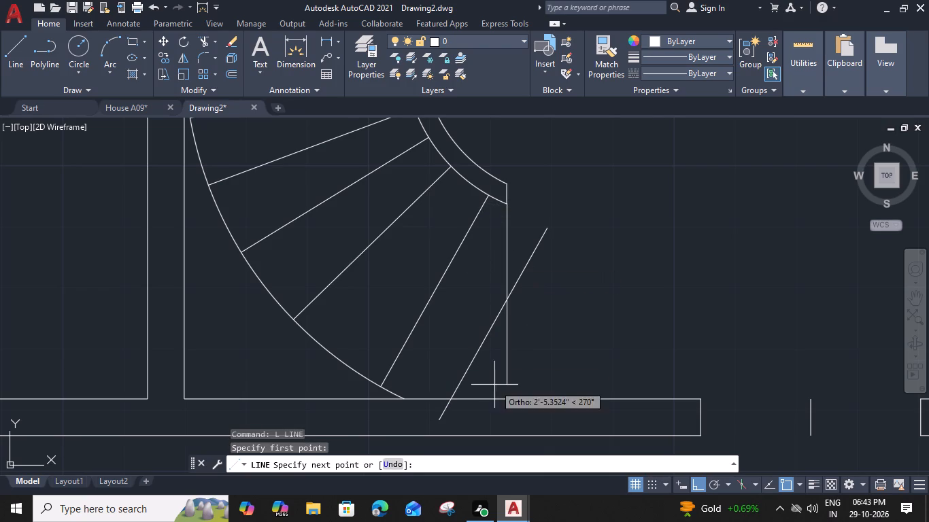
click(506, 398)
key(Escape)
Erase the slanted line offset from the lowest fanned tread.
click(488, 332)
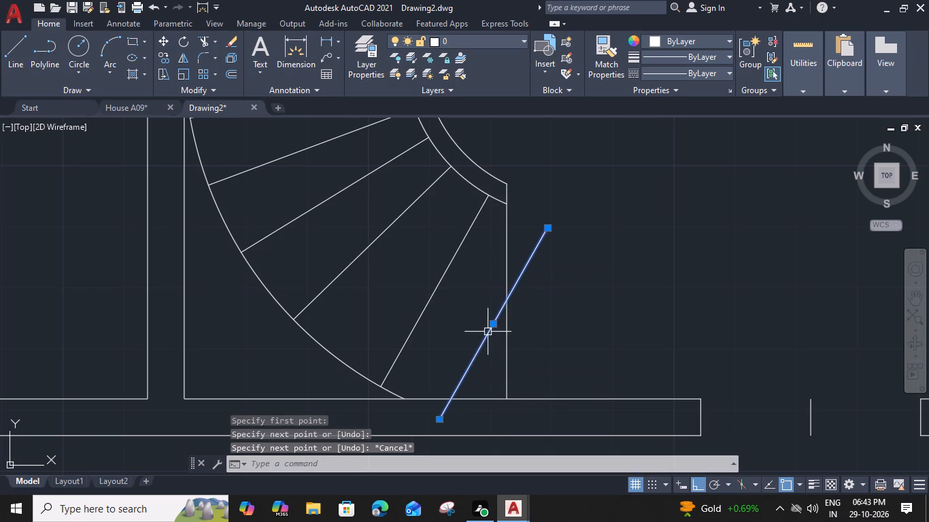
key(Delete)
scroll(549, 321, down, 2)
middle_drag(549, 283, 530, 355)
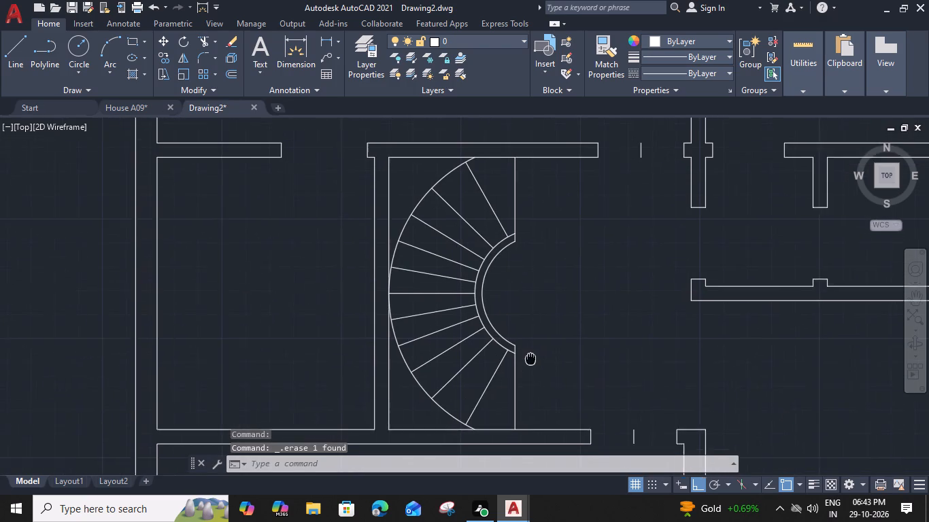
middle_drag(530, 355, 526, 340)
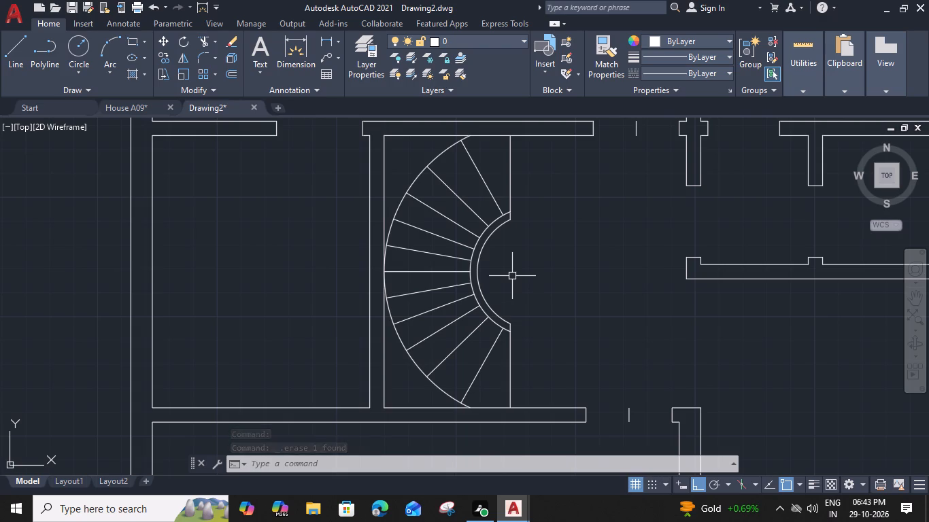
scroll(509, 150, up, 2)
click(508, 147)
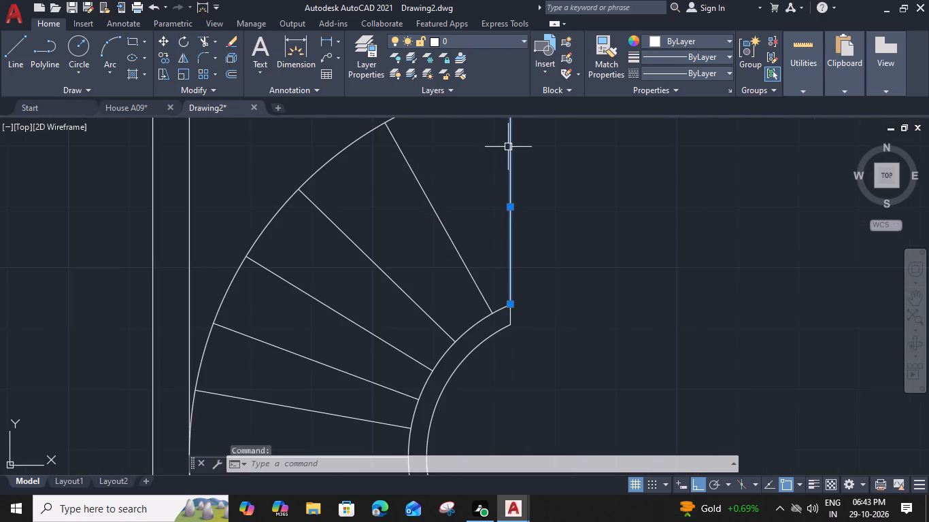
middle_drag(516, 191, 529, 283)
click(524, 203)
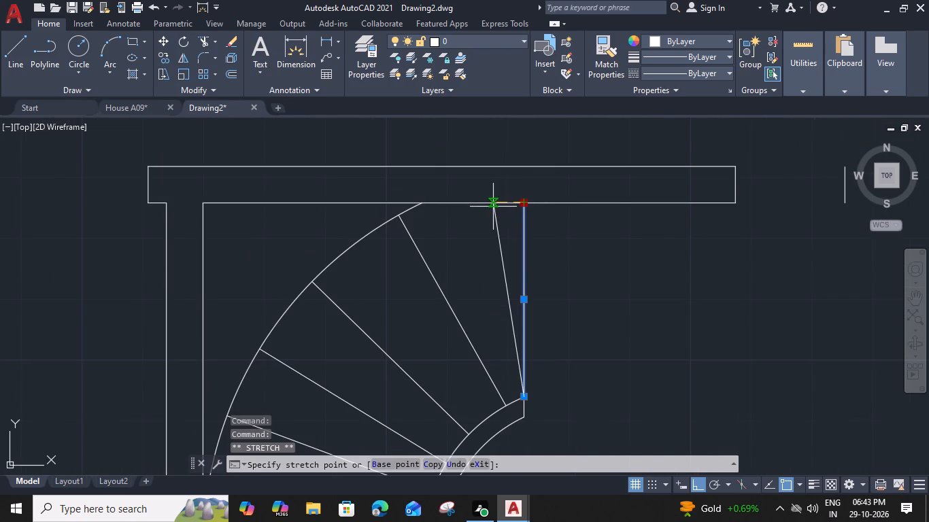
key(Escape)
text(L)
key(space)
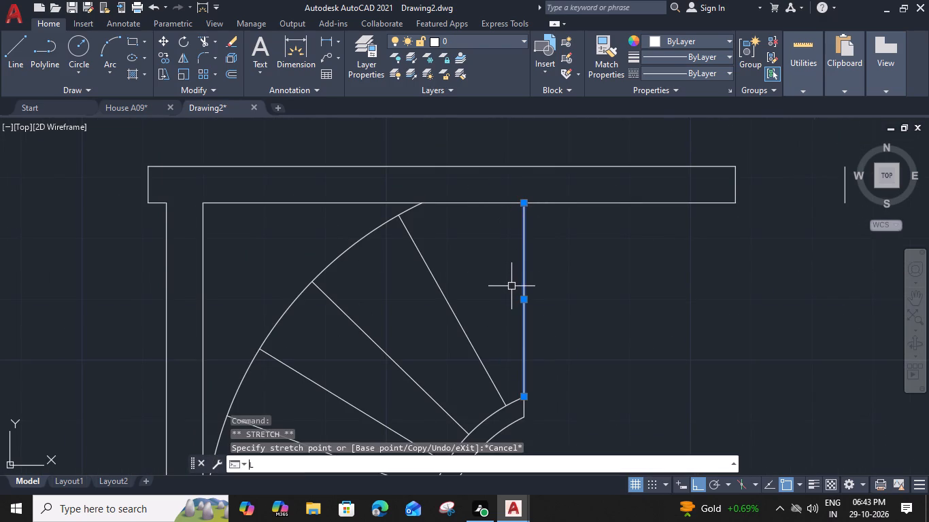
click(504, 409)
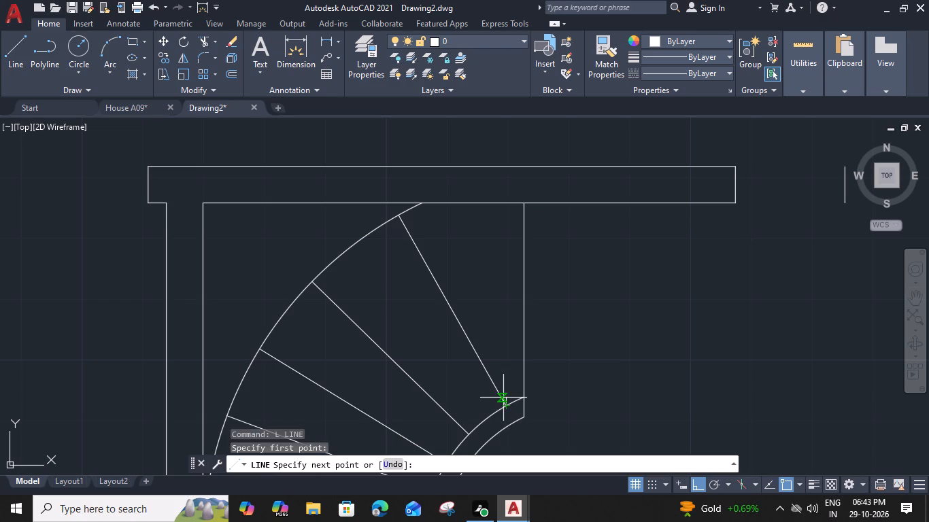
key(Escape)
Offset the uppermost fanned tread line 11" toward the stair's open side.
click(424, 258)
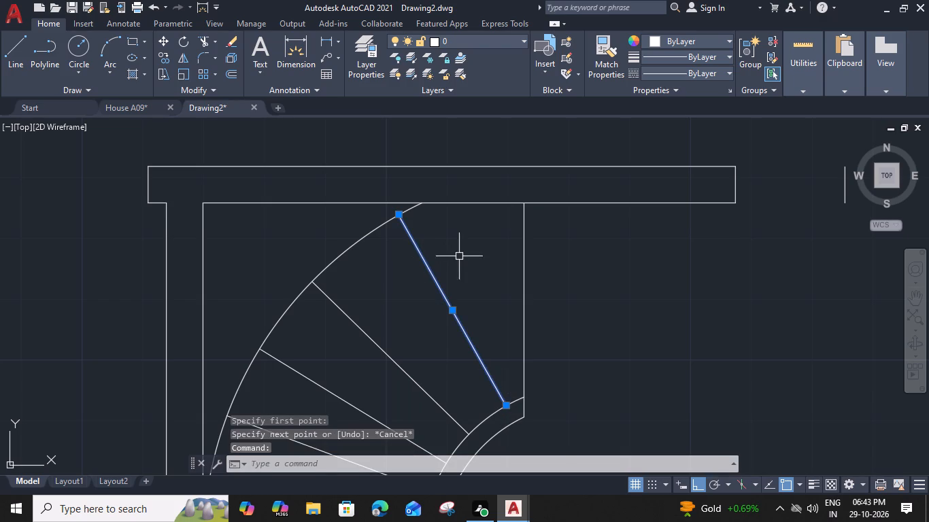
key(o)
key(space)
text(11)
key(shift+quotedbl)
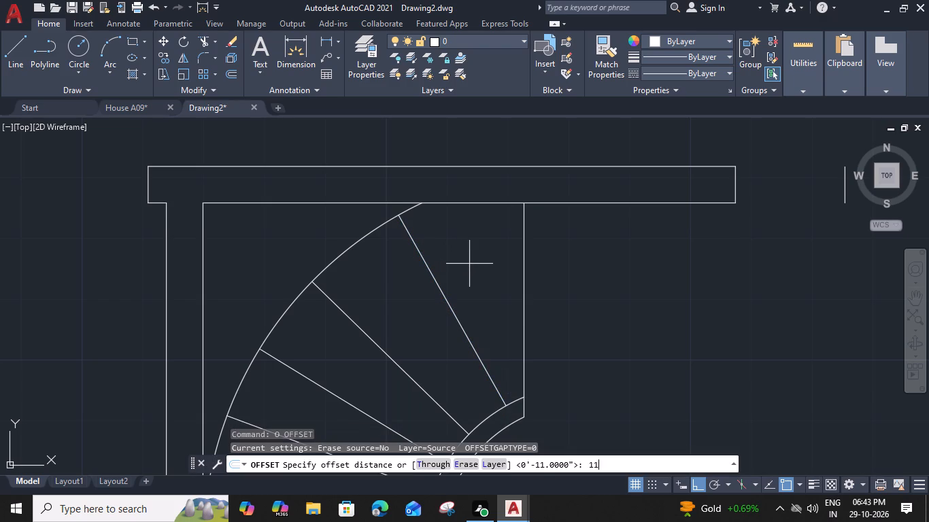
key(Return)
click(501, 271)
key(Escape)
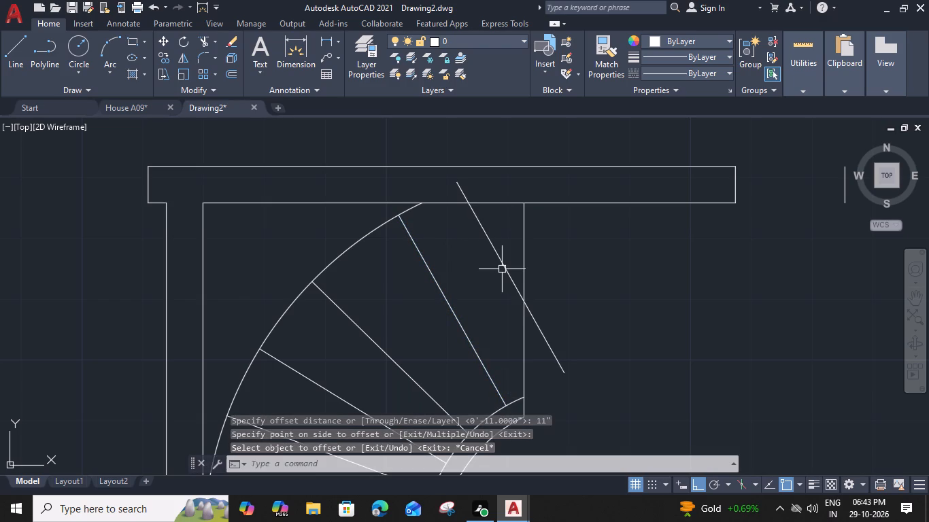
Stretch the upper vertical closing line's wall end along the upper wall to where the 11" offset line crosses it.
click(522, 231)
click(525, 203)
click(470, 202)
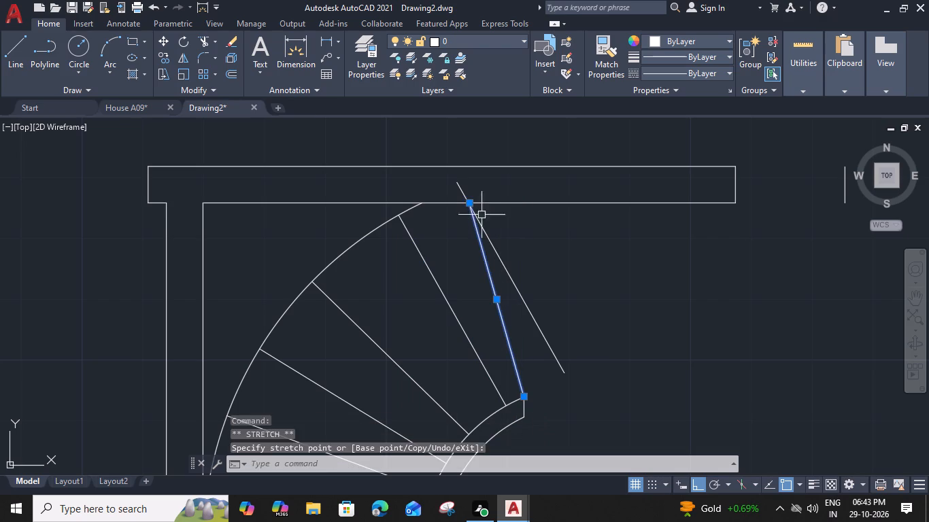
Offset the lowest fanned tread line 11" toward the stair's open side.
scroll(543, 281, down, 1)
middle_drag(556, 293, 516, 89)
middle_drag(537, 402, 512, 237)
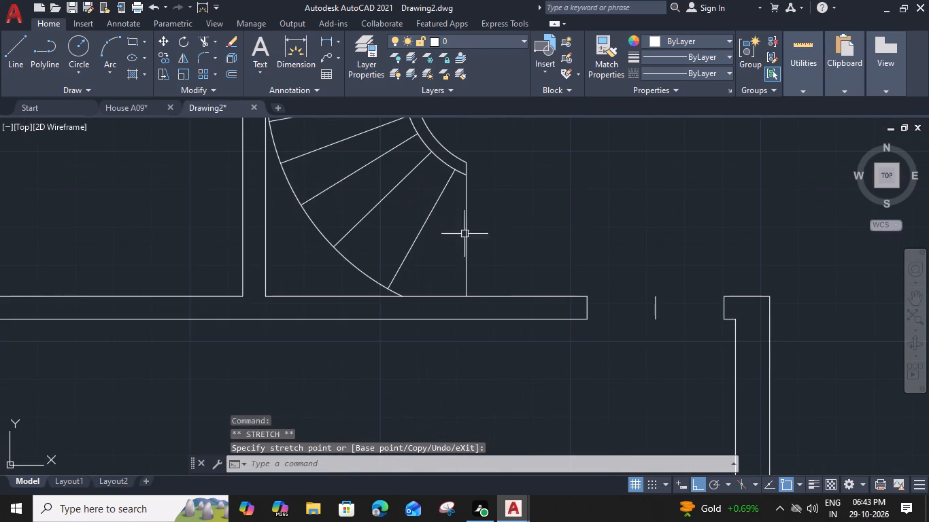
click(420, 235)
text(O 11")
key(Return)
click(509, 274)
key(Escape)
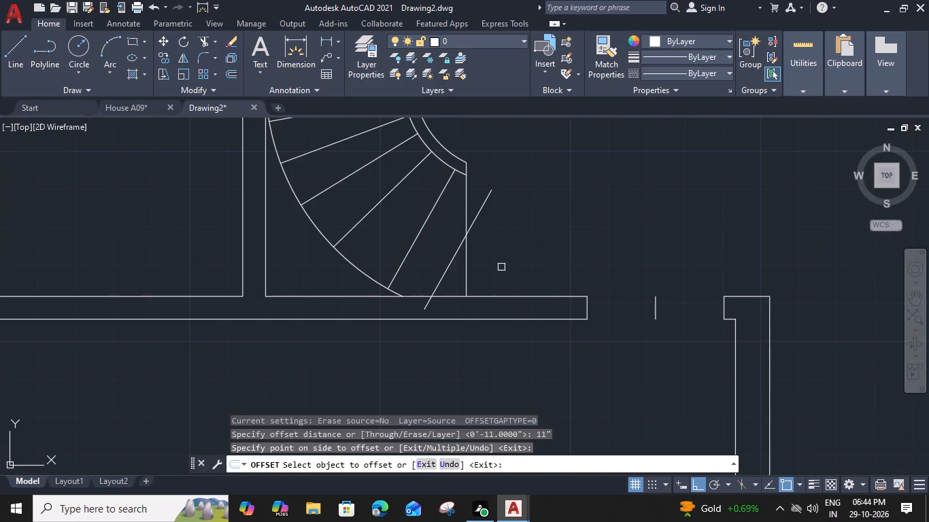
Stretch the lower vertical closing line's wall end along the lower wall to where the 11" offset line crosses it.
click(467, 286)
click(467, 294)
click(434, 297)
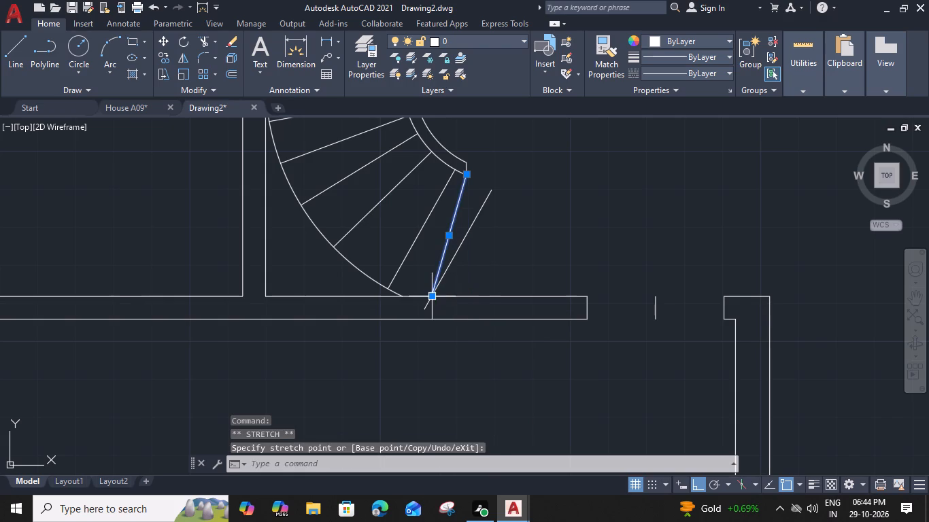
key(Escape)
Erase the slanted line offset from the lowest fanned tread near the lower wall.
middle_drag(496, 265, 486, 299)
scroll(482, 205, down, 2)
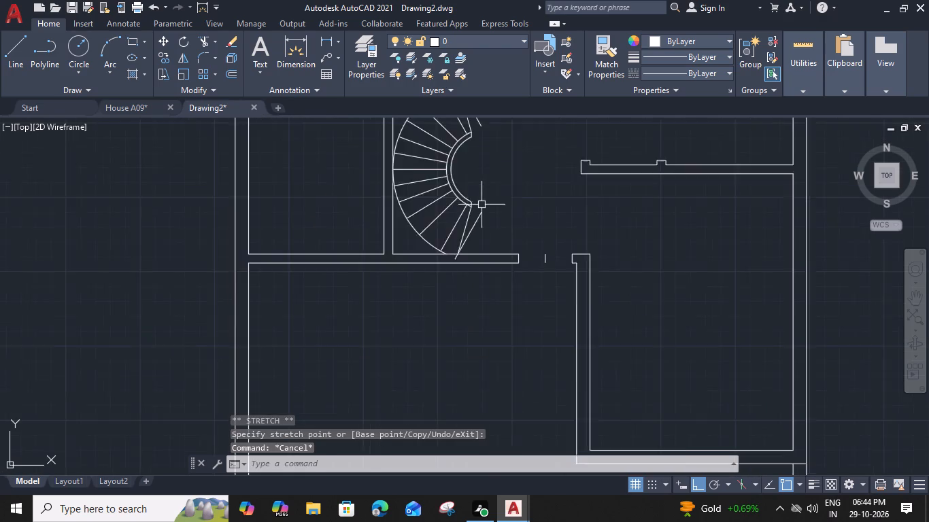
scroll(482, 205, down, 1)
middle_drag(486, 202, 488, 258)
scroll(479, 301, up, 3)
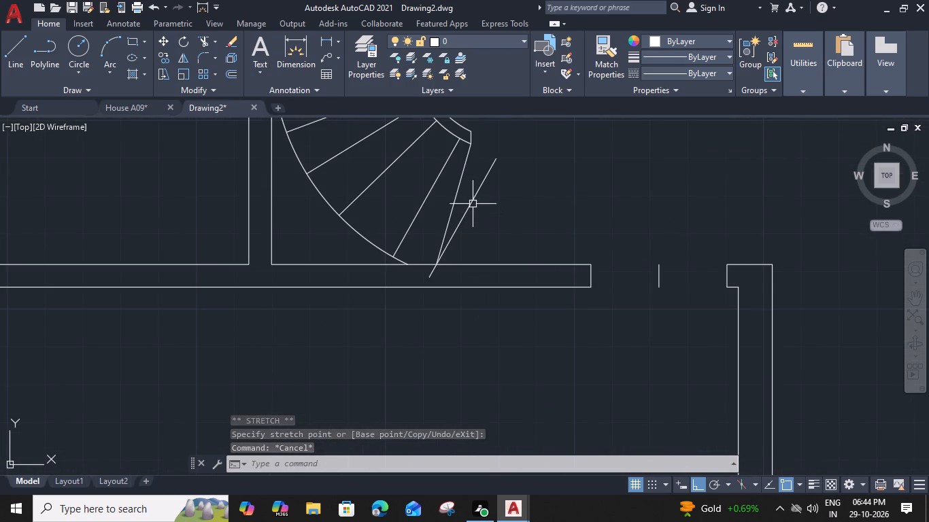
click(476, 190)
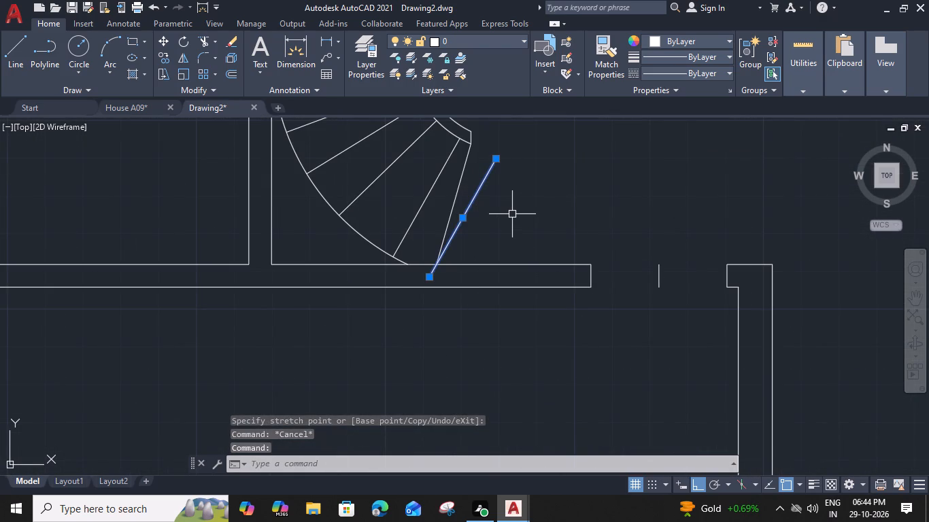
key(Delete)
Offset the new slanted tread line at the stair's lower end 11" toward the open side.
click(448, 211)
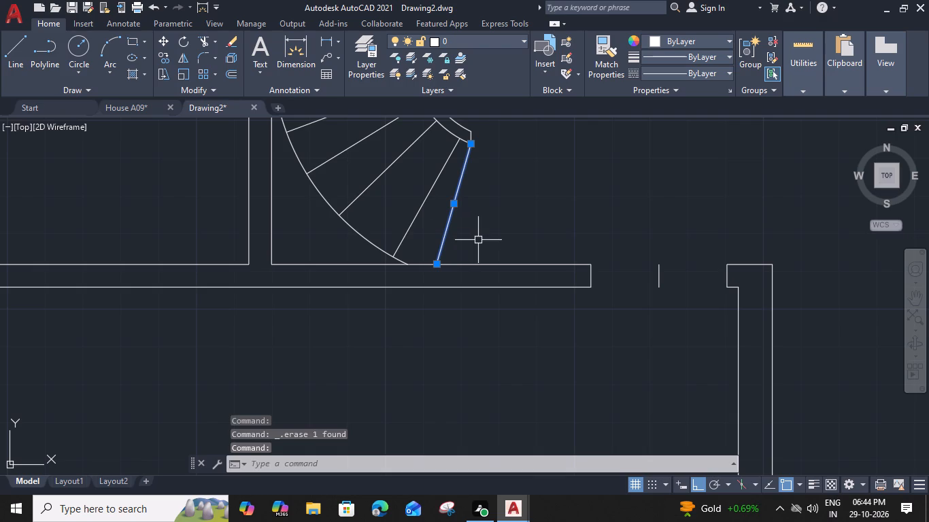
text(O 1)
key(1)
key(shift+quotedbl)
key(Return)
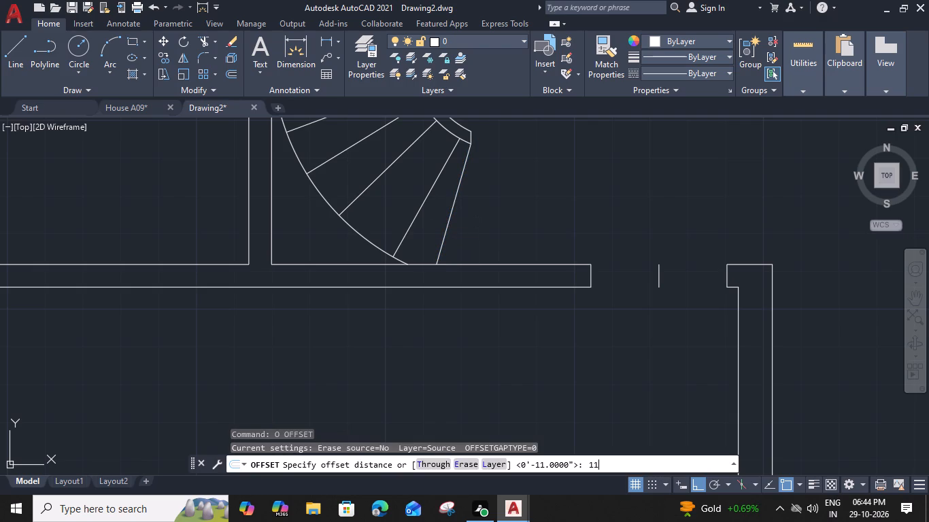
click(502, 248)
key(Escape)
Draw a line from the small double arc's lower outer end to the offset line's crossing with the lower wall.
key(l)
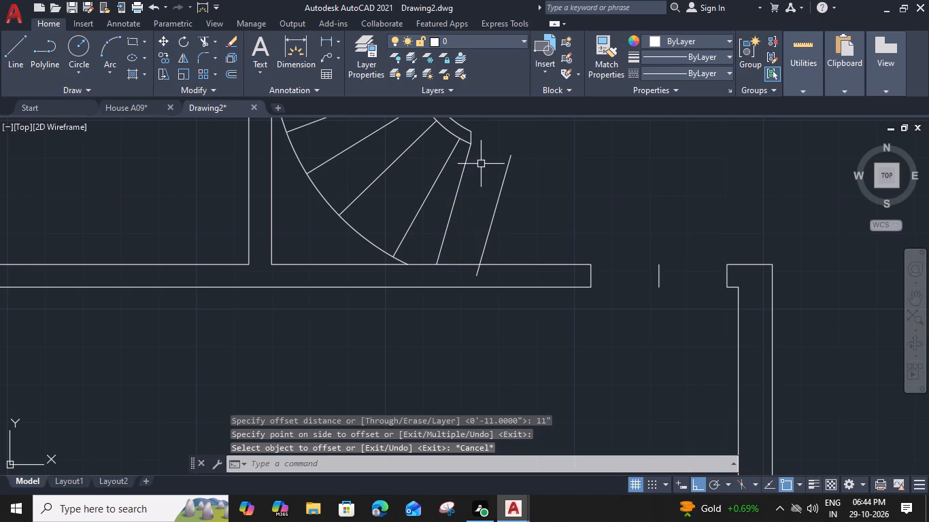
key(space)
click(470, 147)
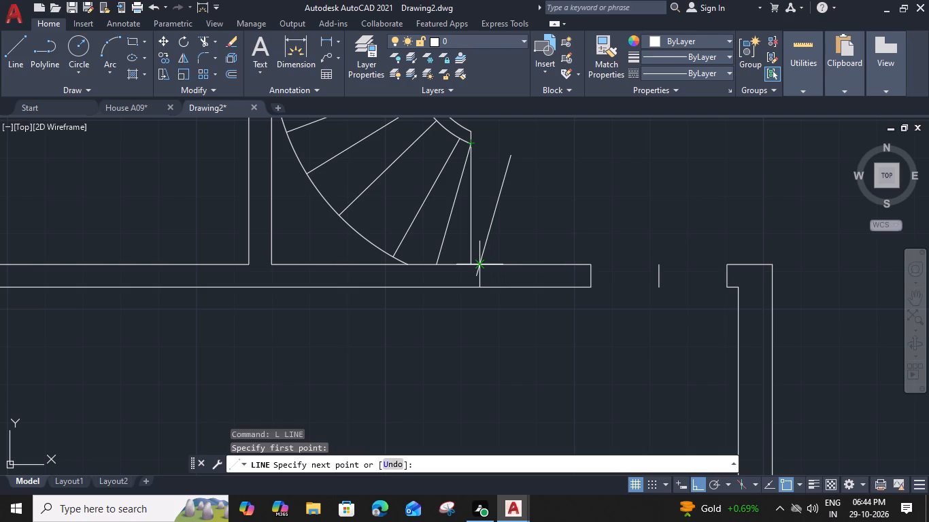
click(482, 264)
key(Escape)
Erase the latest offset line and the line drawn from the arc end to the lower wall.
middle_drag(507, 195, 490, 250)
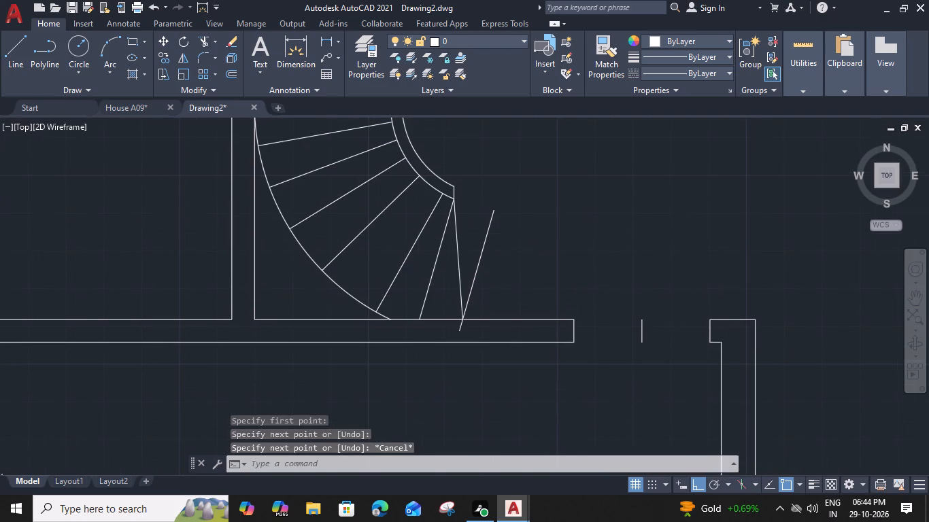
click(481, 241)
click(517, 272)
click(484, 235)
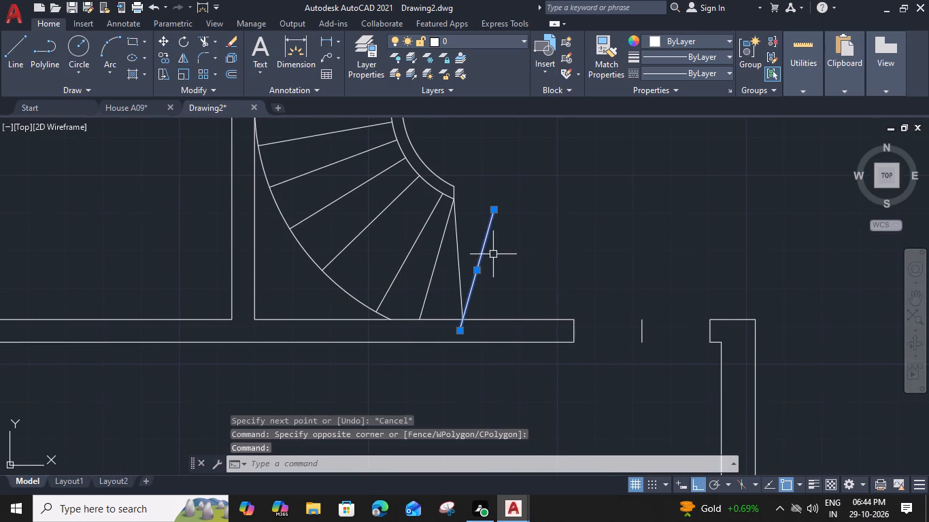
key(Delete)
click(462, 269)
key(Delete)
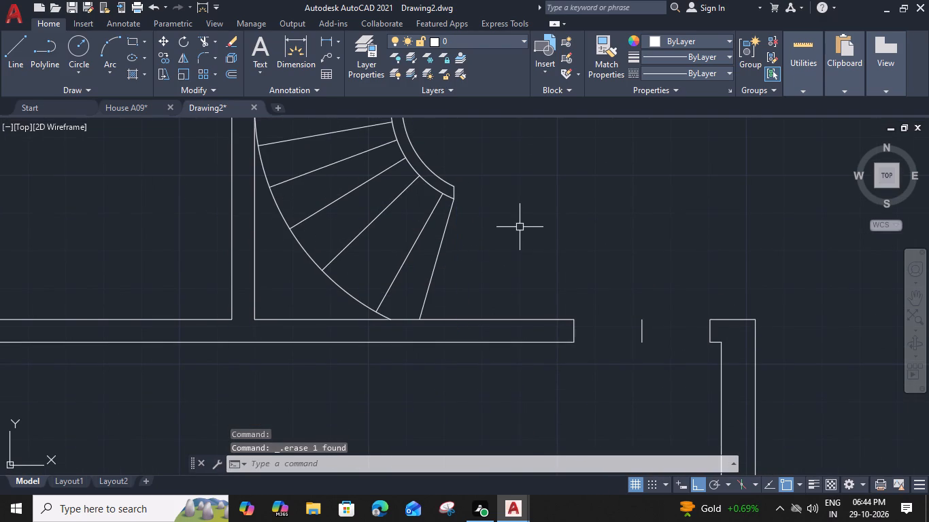
Offset both short vertical end lines of the small double arc 1' toward the stair's open side.
middle_drag(518, 225, 527, 353)
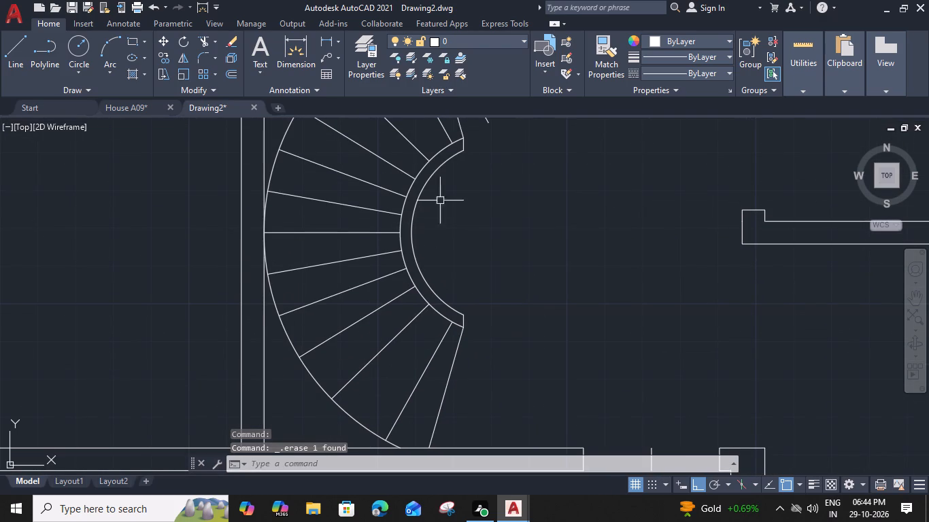
scroll(463, 145, up, 2)
click(463, 145)
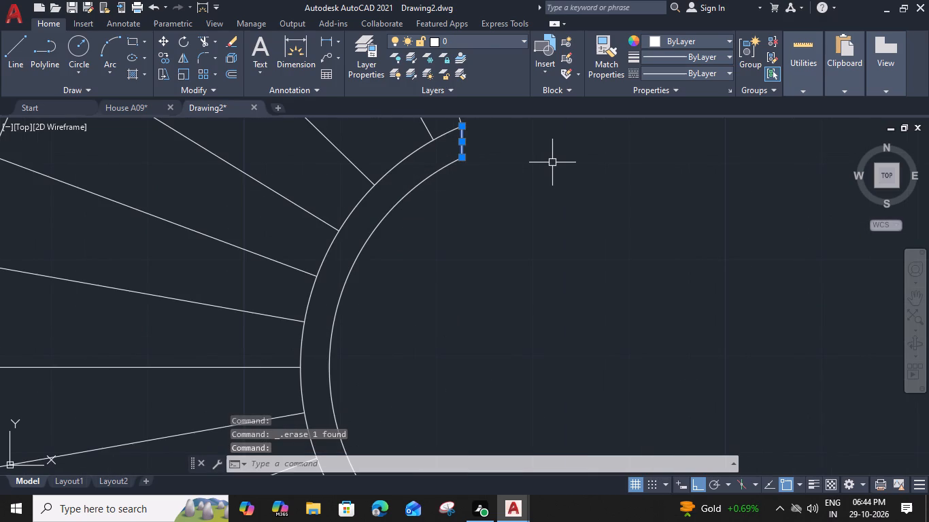
text(O)
key(space)
text(1')
key(space)
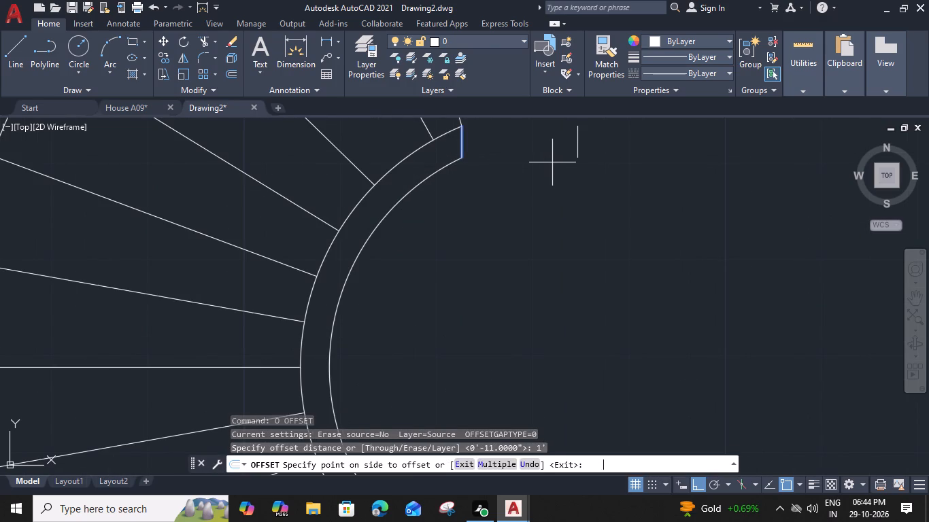
click(593, 170)
scroll(574, 215, down, 2)
middle_drag(569, 246, 561, 205)
scroll(546, 312, up, 2)
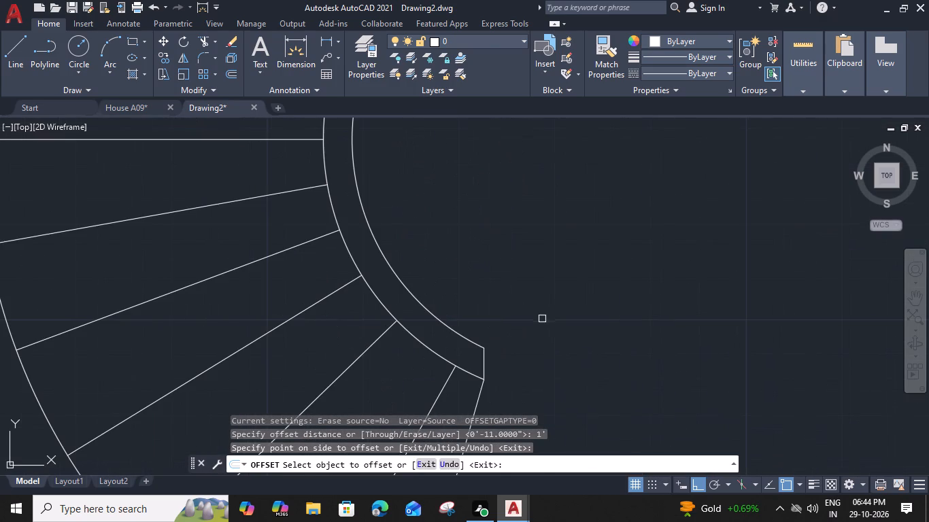
click(484, 365)
click(550, 351)
key(Escape)
Extend the inner arc of the small double arc at both ends to the short lines offset 1'.
scroll(528, 285, down, 2)
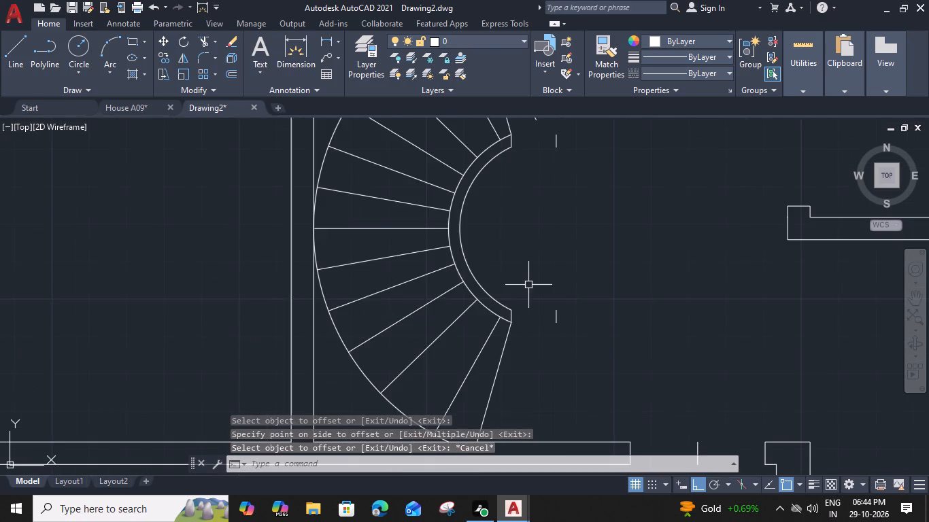
middle_drag(528, 284, 482, 328)
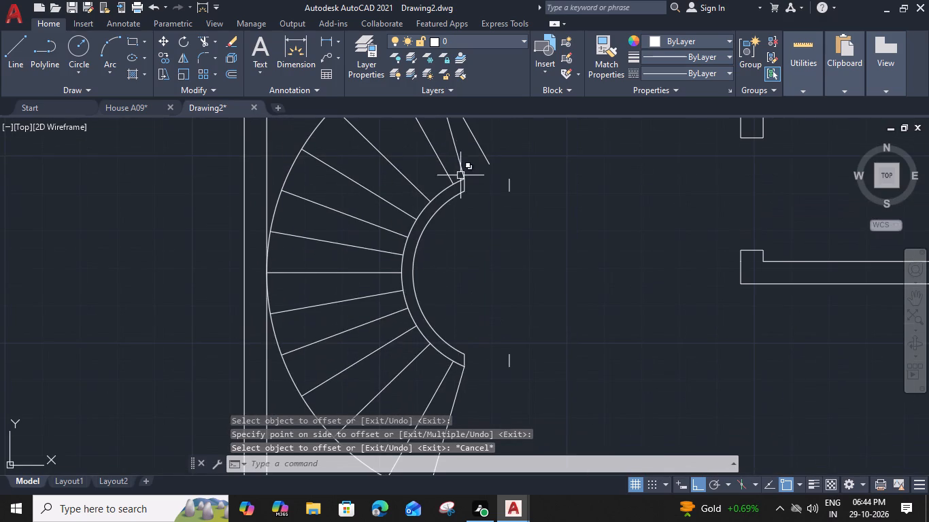
text(EX)
key(space)
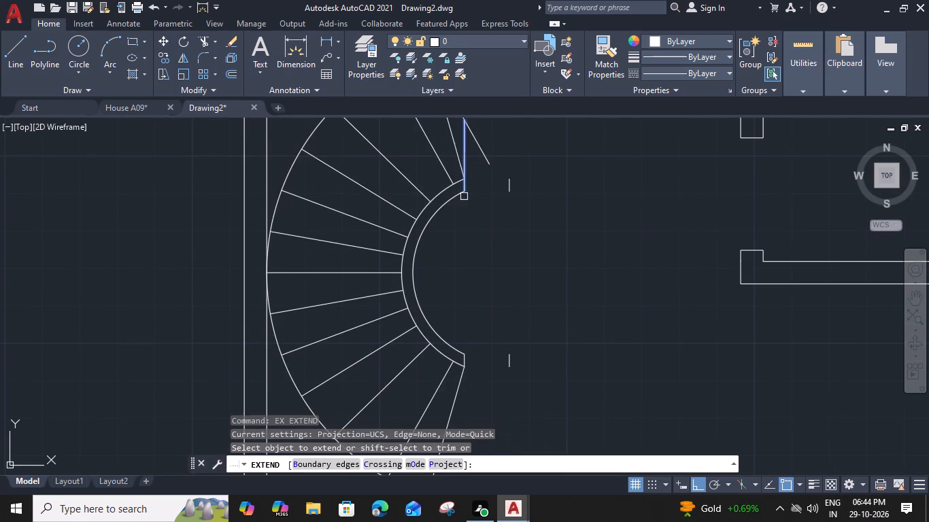
click(457, 196)
click(454, 349)
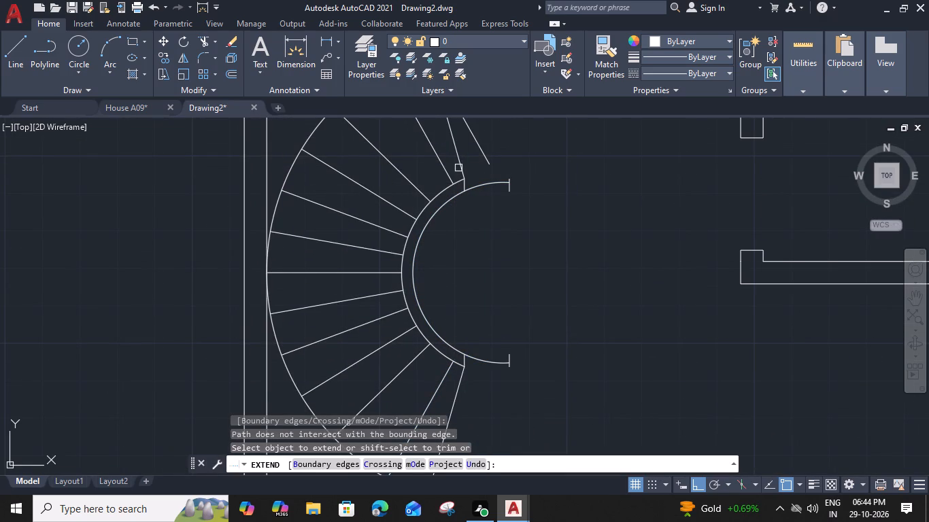
key(Escape)
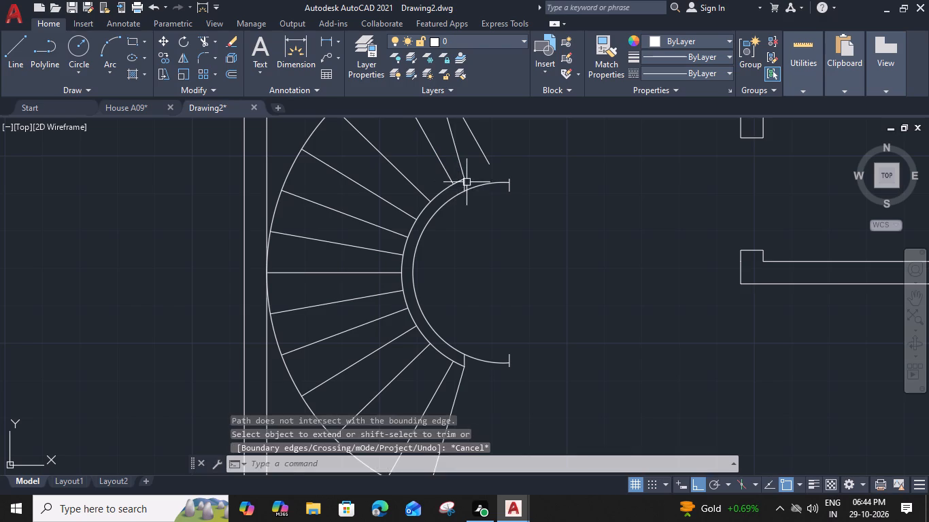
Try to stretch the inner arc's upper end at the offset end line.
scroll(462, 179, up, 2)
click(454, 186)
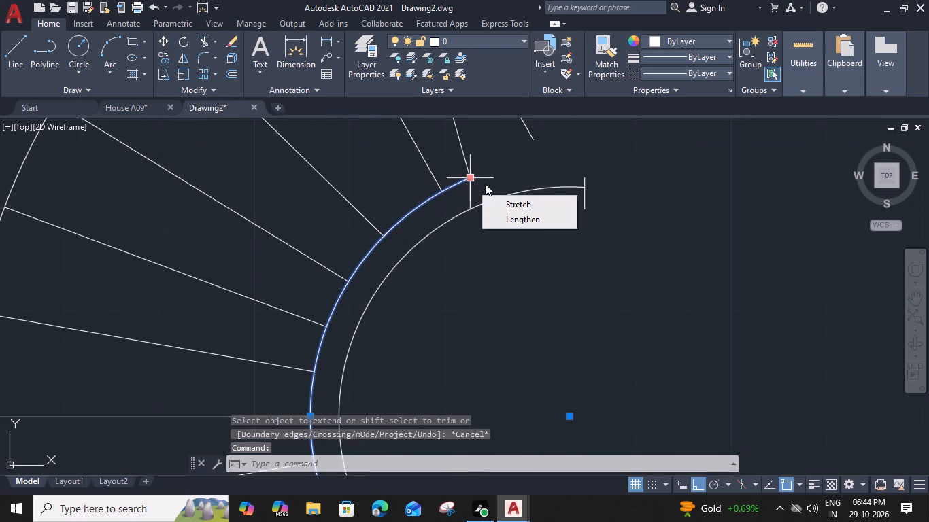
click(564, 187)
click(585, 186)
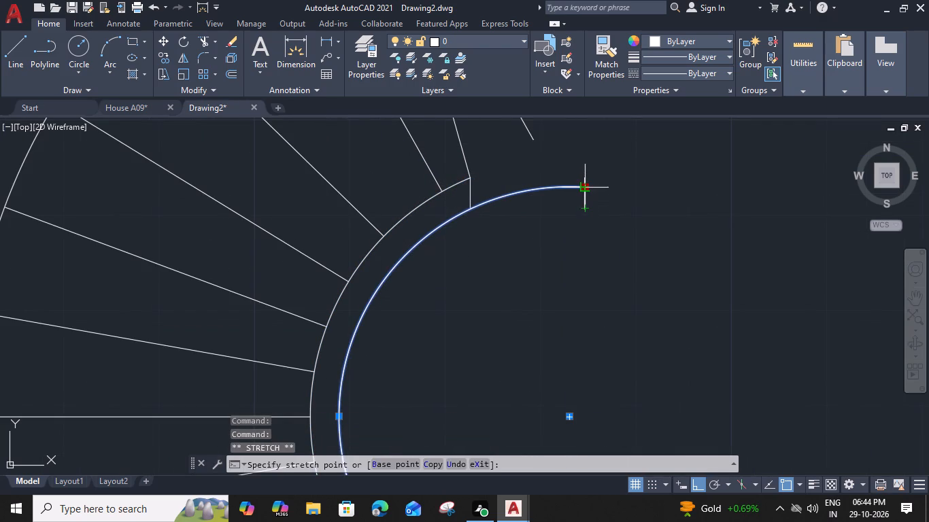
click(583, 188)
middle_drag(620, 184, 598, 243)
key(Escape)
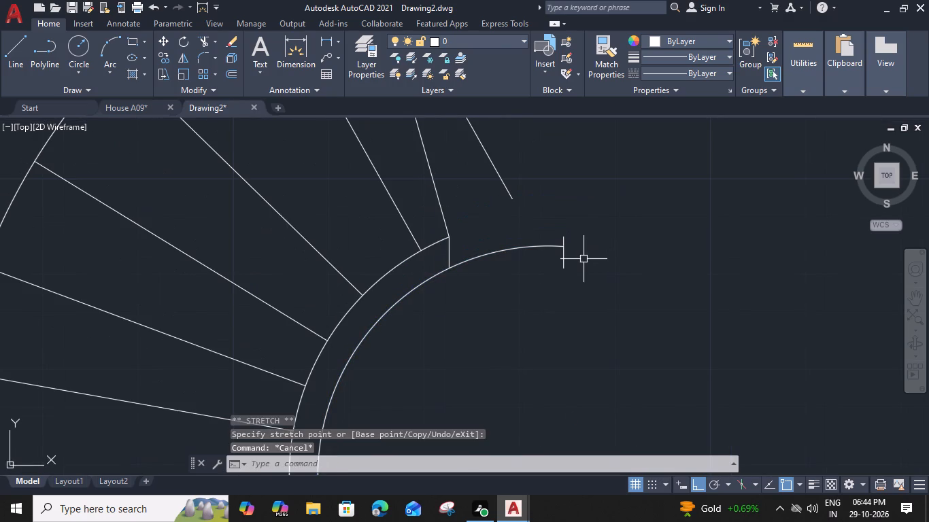
Extend the upper offset end line down toward the lower arc end and up to the room's upper wall.
key(e)
key(x)
key(space)
click(564, 257)
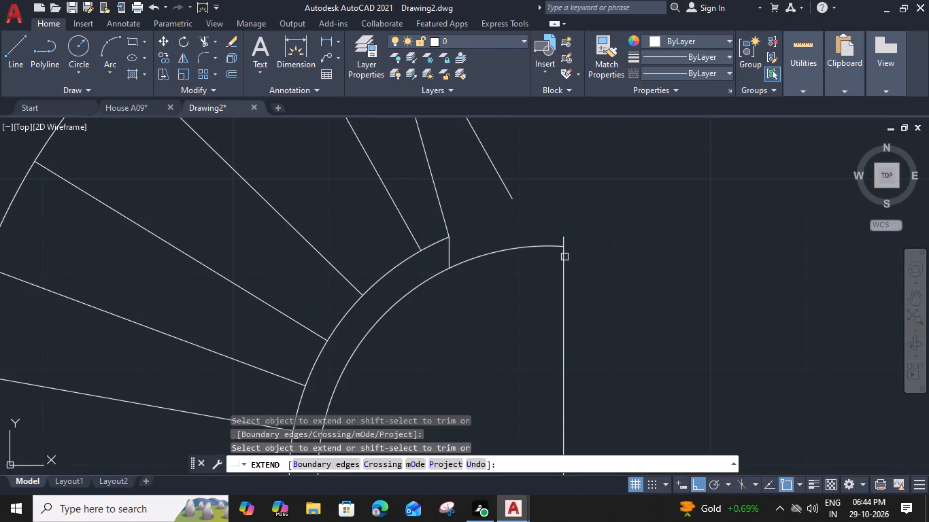
scroll(564, 277, down, 2)
click(567, 287)
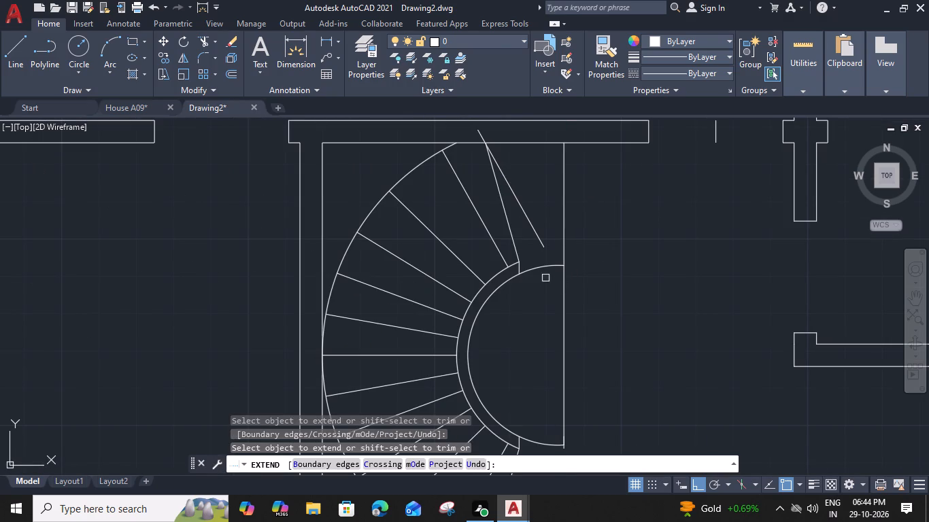
Extend both ends of the small double arc's outer arc to the vertical end line, lengthening that line down to the lower wall.
scroll(512, 267, up, 2)
click(512, 262)
scroll(512, 262, down, 2)
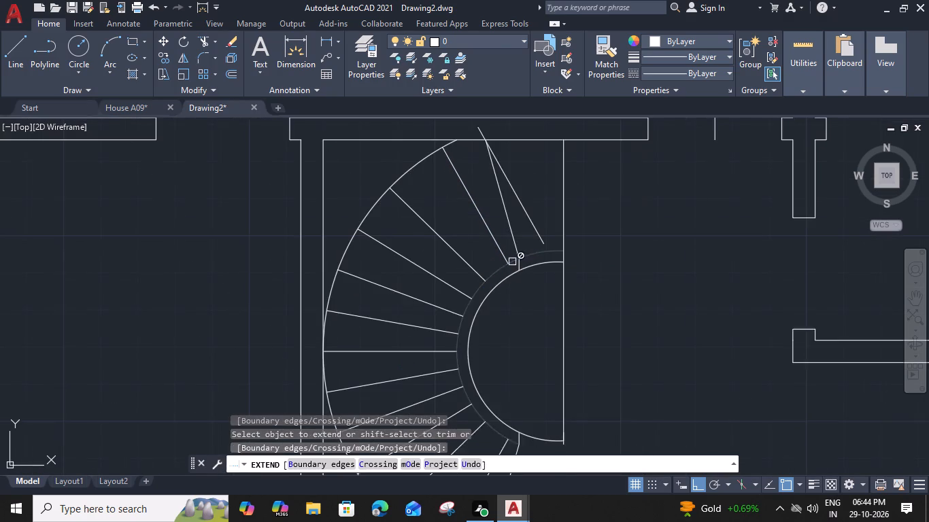
middle_drag(531, 321, 517, 247)
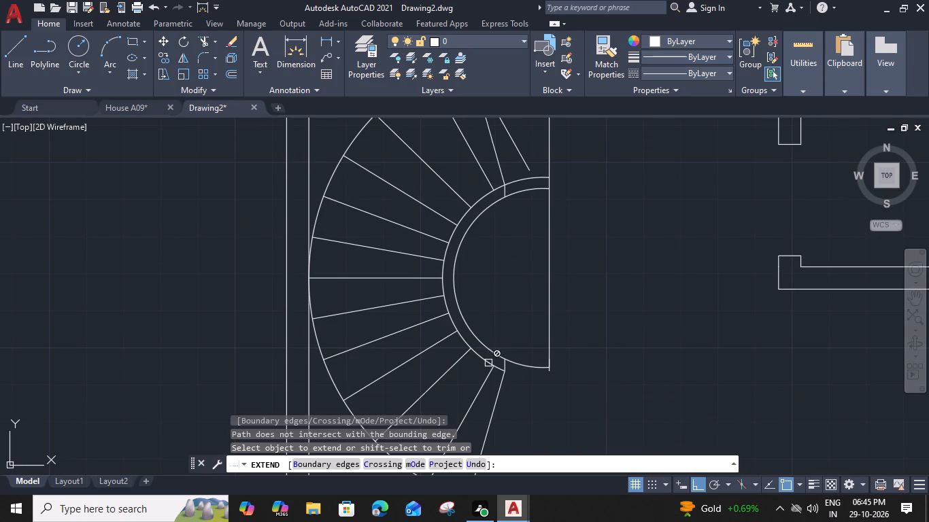
scroll(549, 329, down, 2)
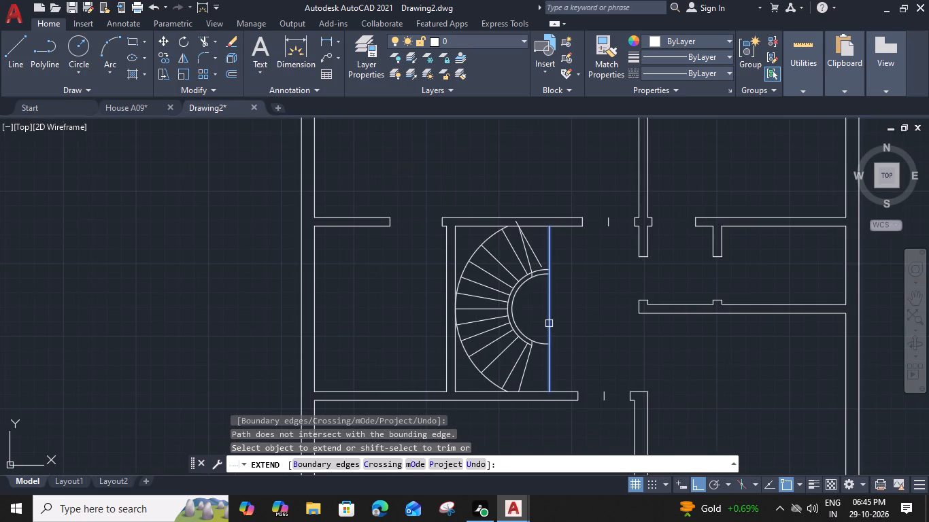
click(549, 323)
scroll(521, 341, up, 1)
click(525, 341)
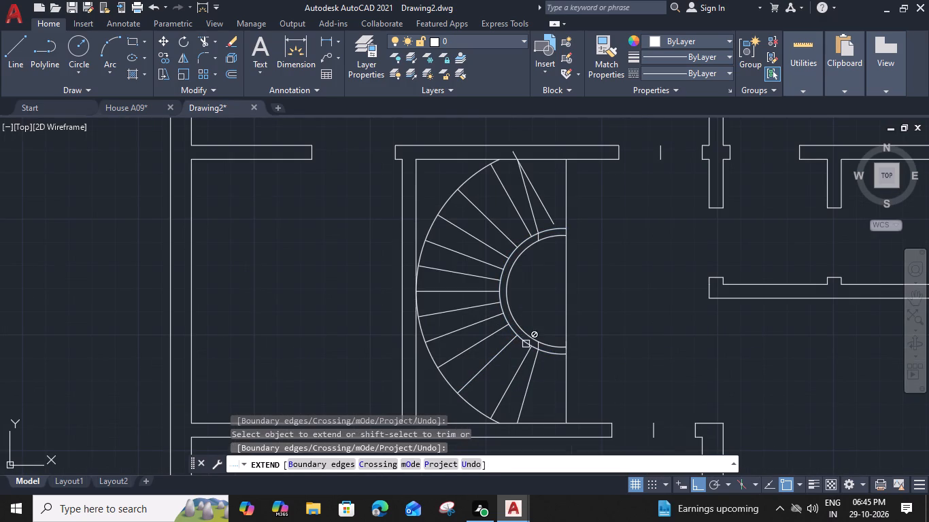
Trim the vertical end line below, between and above the double arc's ends, leaving short closing caps.
shift+click(566, 395)
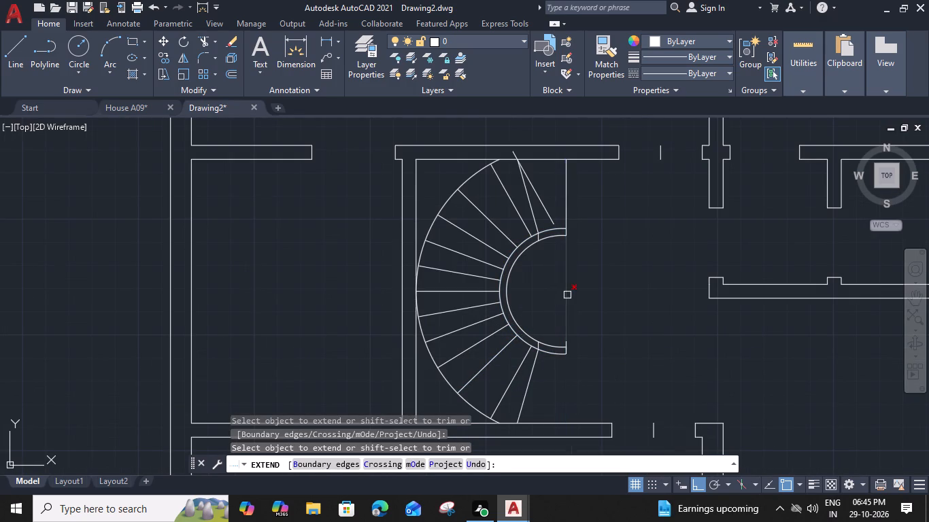
shift+click(567, 295)
shift+click(567, 206)
scroll(564, 344, up, 3)
key(Escape)
Erase the overlapping lower cap line, extend the remaining stub to the outer arc, and trim its overhang past the inner arc.
click(573, 370)
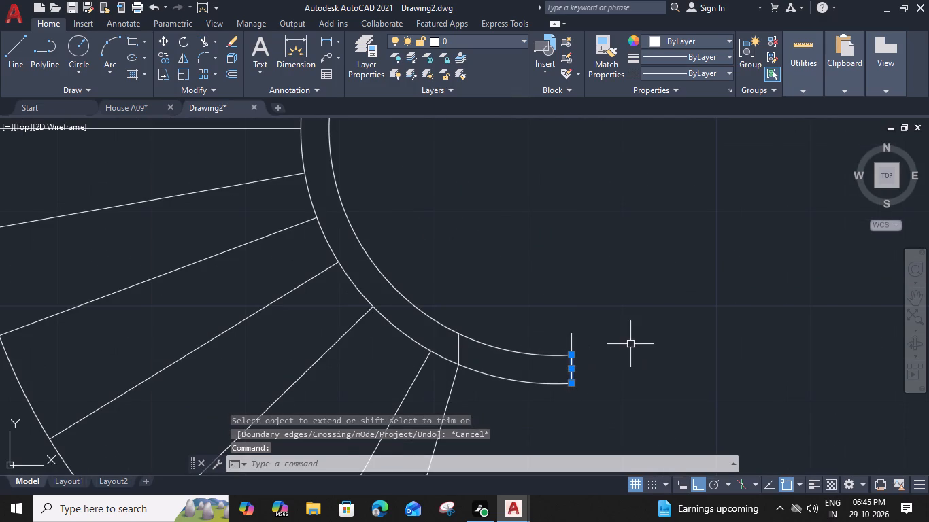
key(Delete)
text(EX)
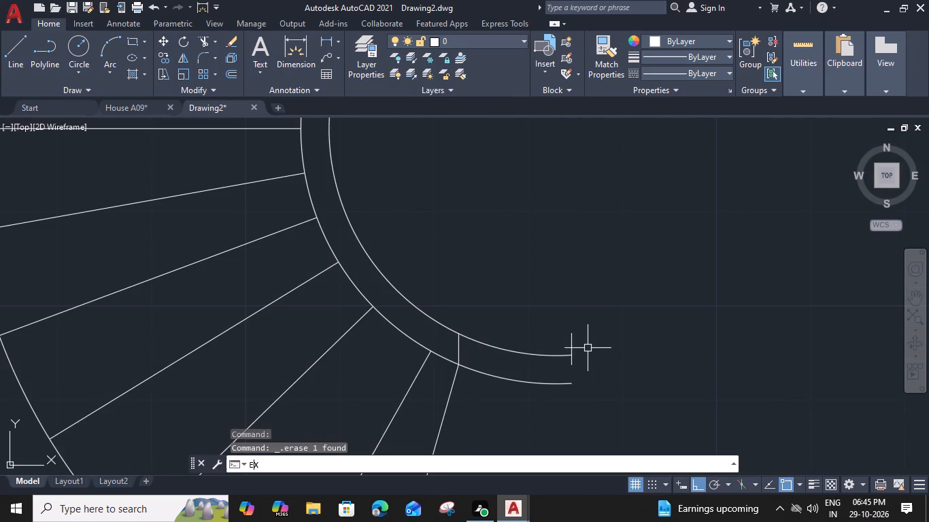
key(space)
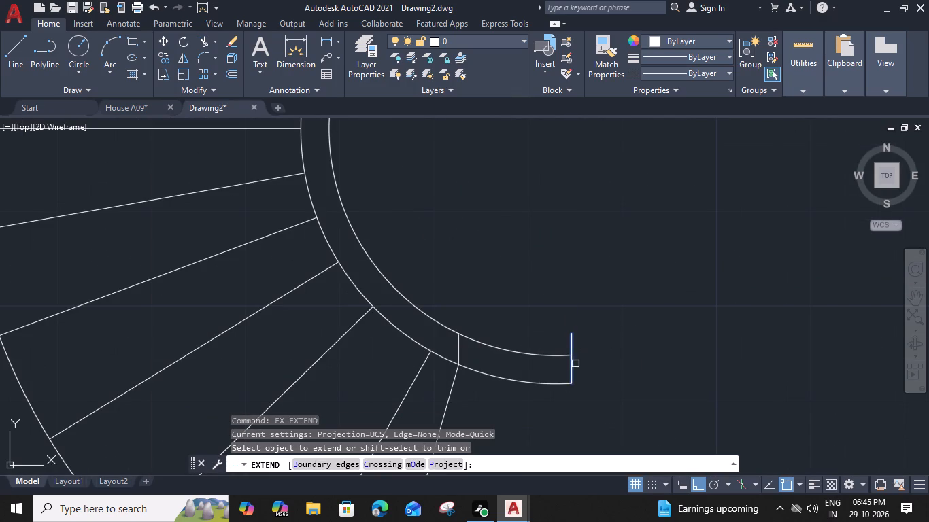
click(575, 362)
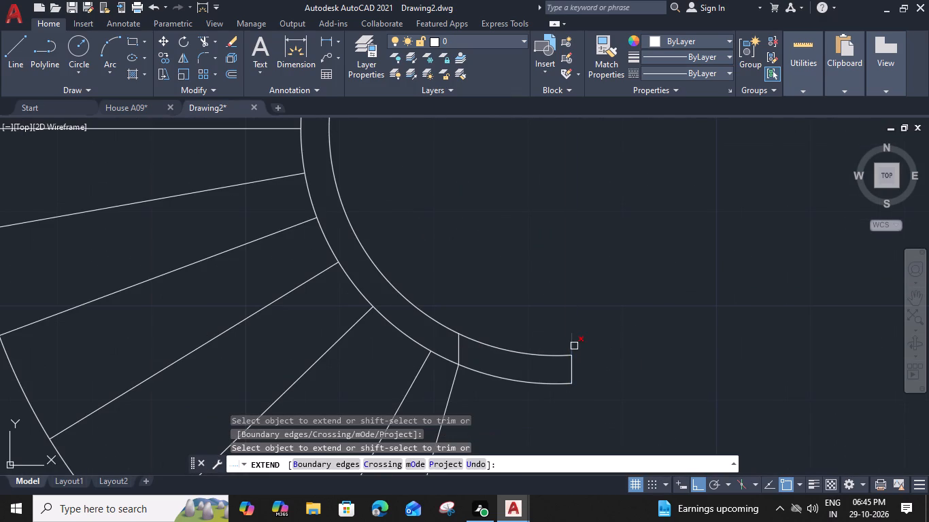
shift+click(574, 346)
key(Escape)
Erase the two old short lines crossing the double arc and the loose slanted line beside the uppermost tread.
scroll(584, 326, down, 3)
middle_drag(643, 382, 619, 374)
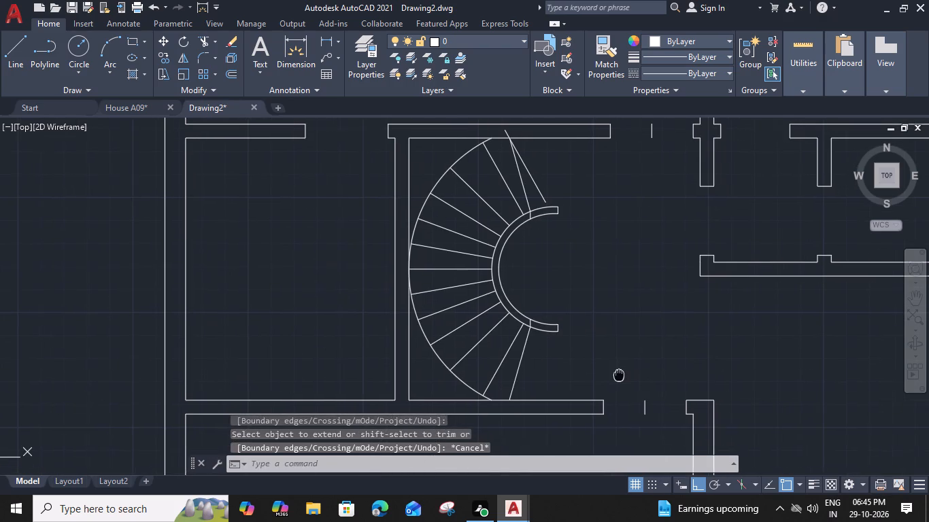
middle_drag(619, 374, 617, 375)
scroll(528, 335, up, 2)
click(530, 313)
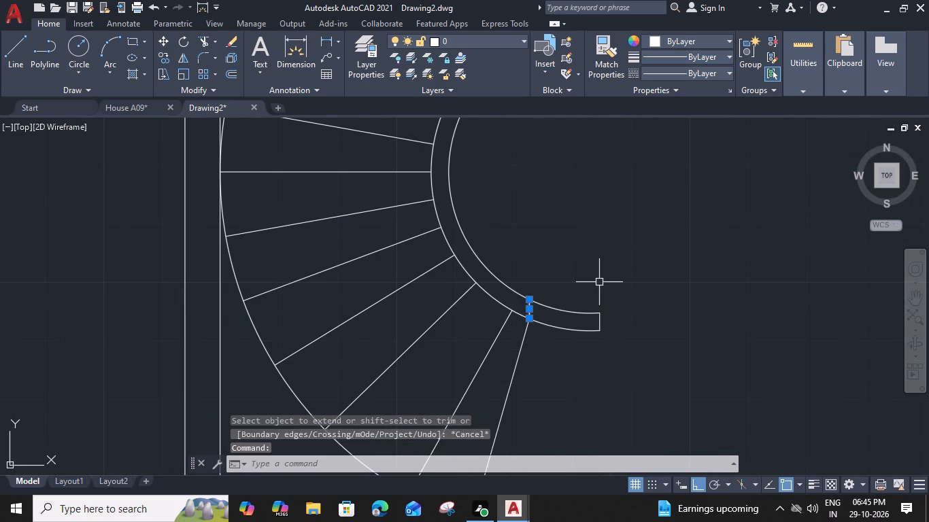
key(Delete)
middle_drag(580, 256, 581, 504)
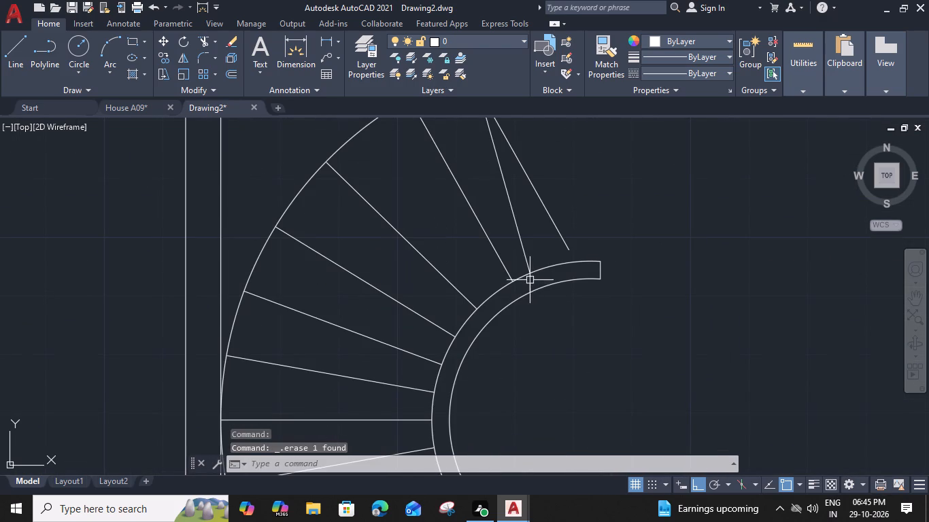
click(530, 280)
key(Delete)
scroll(573, 325, down, 1)
click(555, 242)
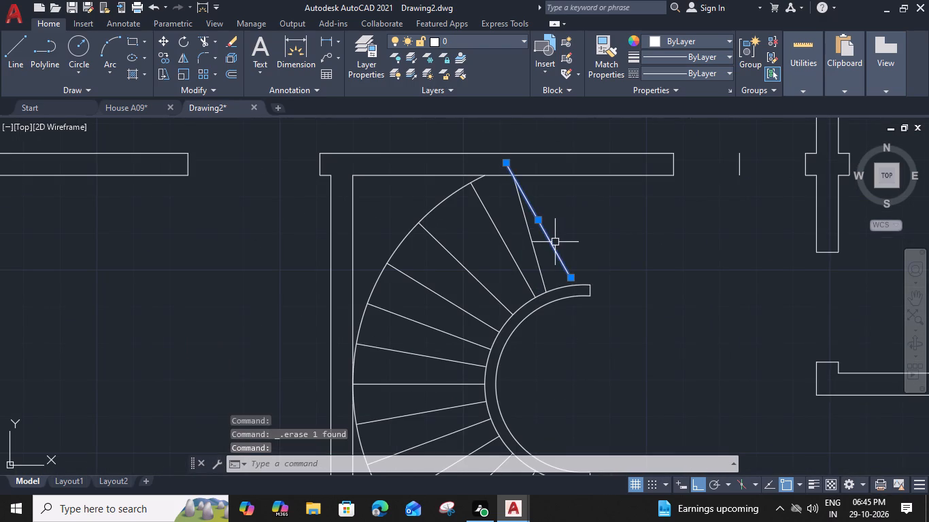
key(Delete)
Offset the staircase's large outer arc 2" outward.
scroll(608, 247, down, 3)
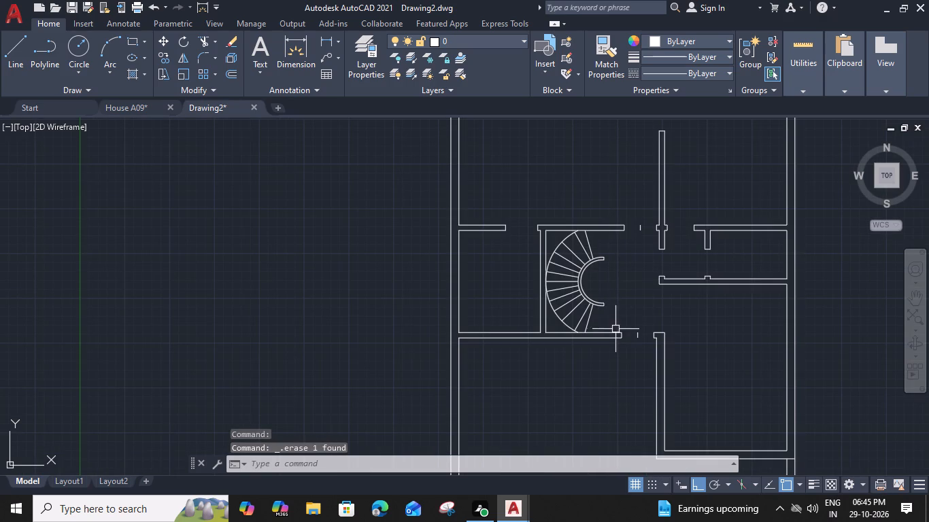
scroll(577, 340, up, 2)
scroll(552, 313, down, 1)
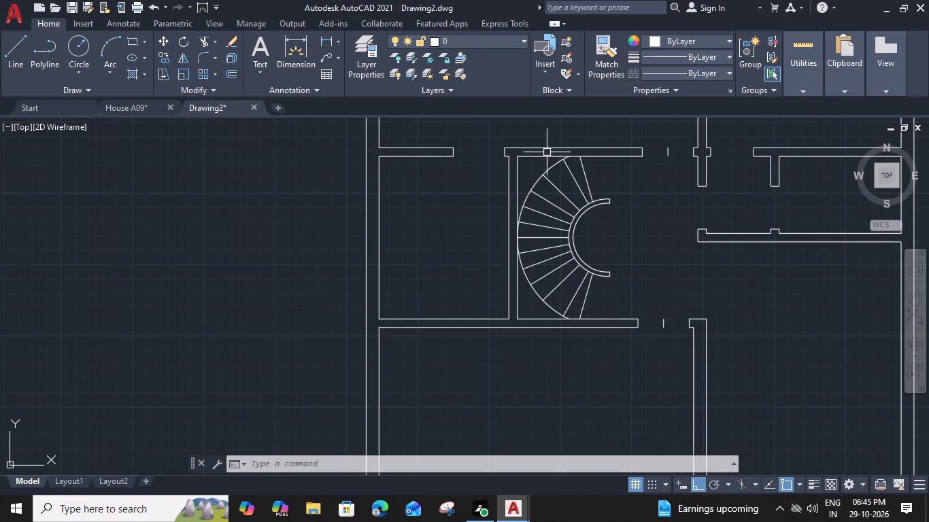
scroll(541, 159, up, 1)
click(541, 189)
key(o)
key(space)
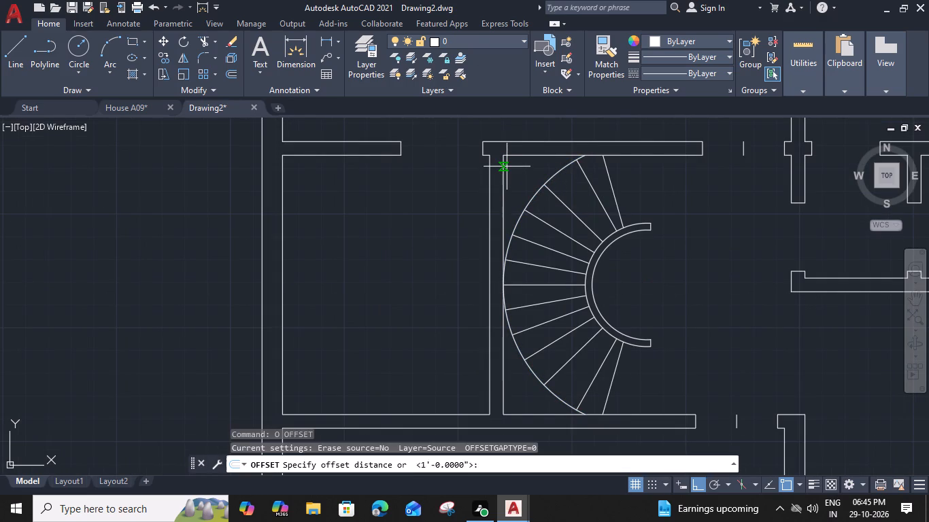
key(3)
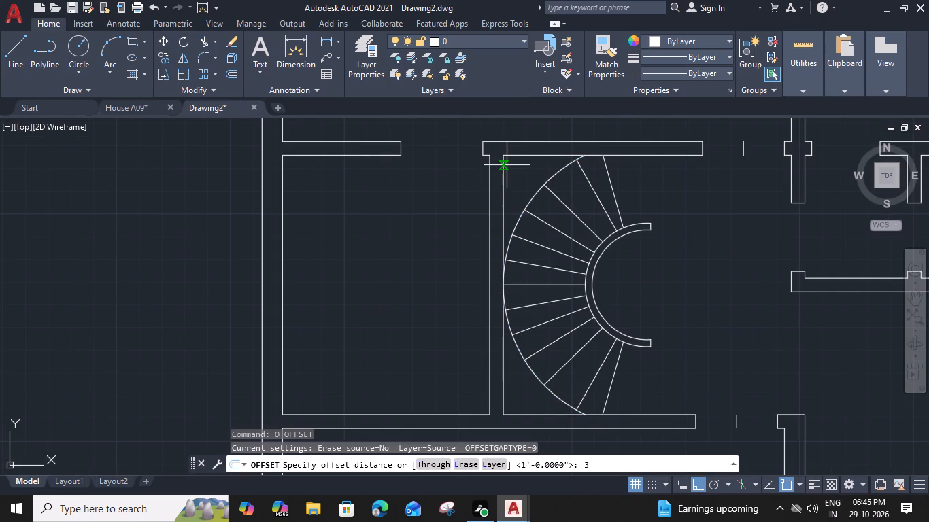
key(BackSpace)
text(2")
key(Return)
click(494, 167)
key(Escape)
Trim the offset arc where it runs into the upper, left and lower walls of the stair room.
text(TR)
key(space)
scroll(664, 197, up, 1)
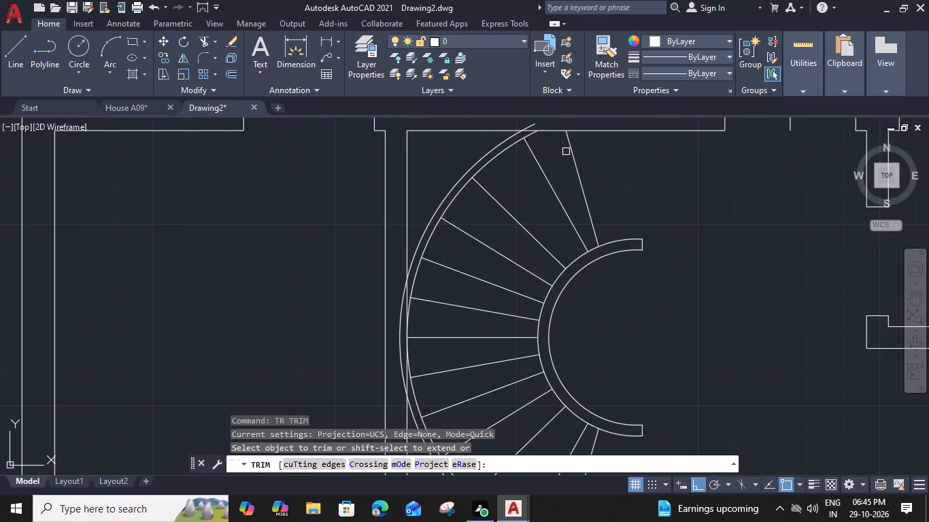
click(530, 126)
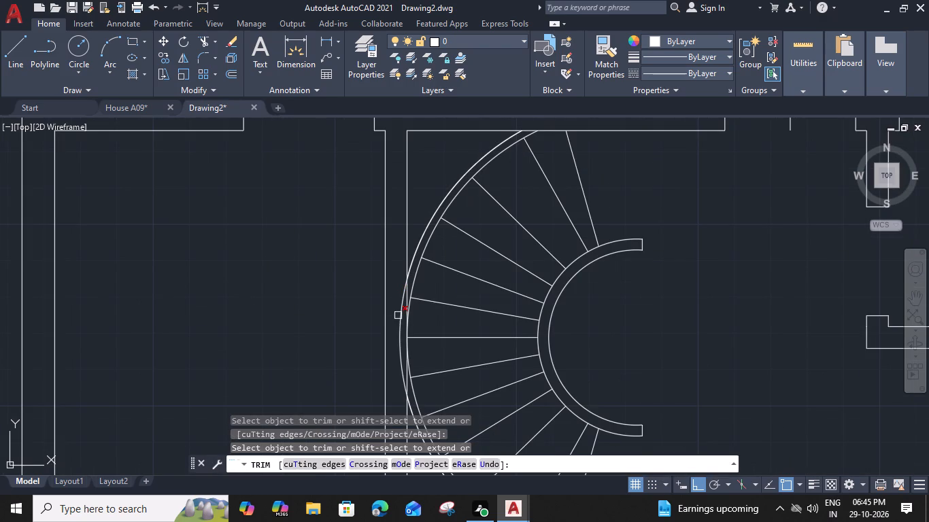
click(398, 315)
middle_drag(399, 315, 388, 203)
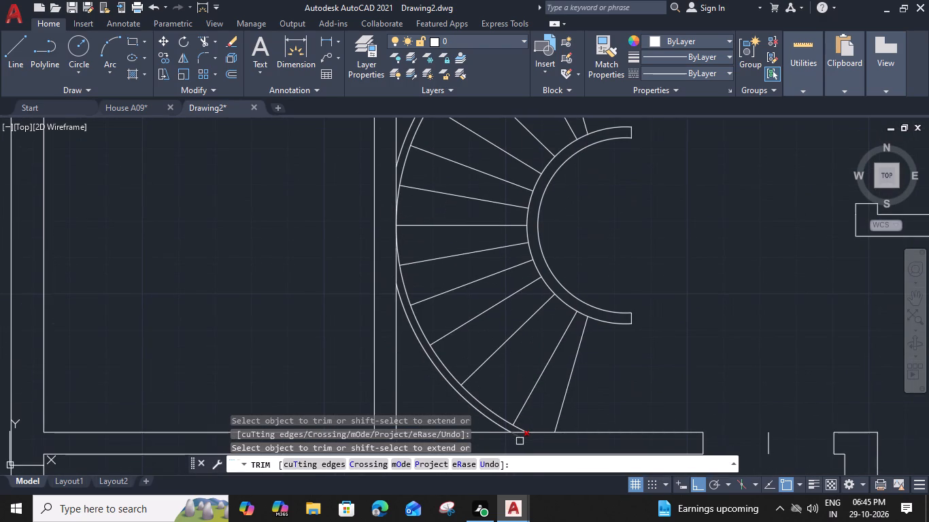
click(520, 441)
key(Escape)
Start a multiline text in the large upper-left room of the plan with a text height of 8".
scroll(630, 357, down, 1)
middle_drag(645, 358, 636, 350)
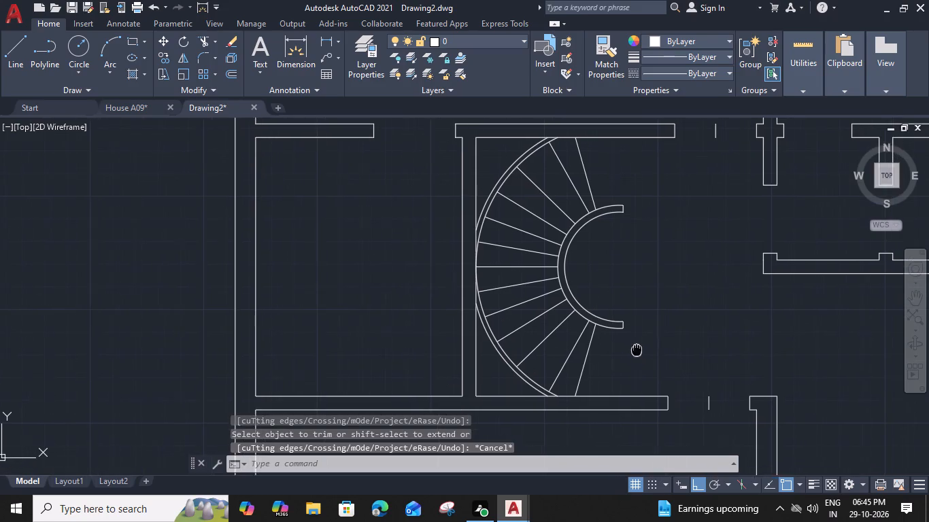
middle_drag(636, 350, 627, 358)
middle_drag(724, 366, 776, 446)
scroll(626, 342, down, 2)
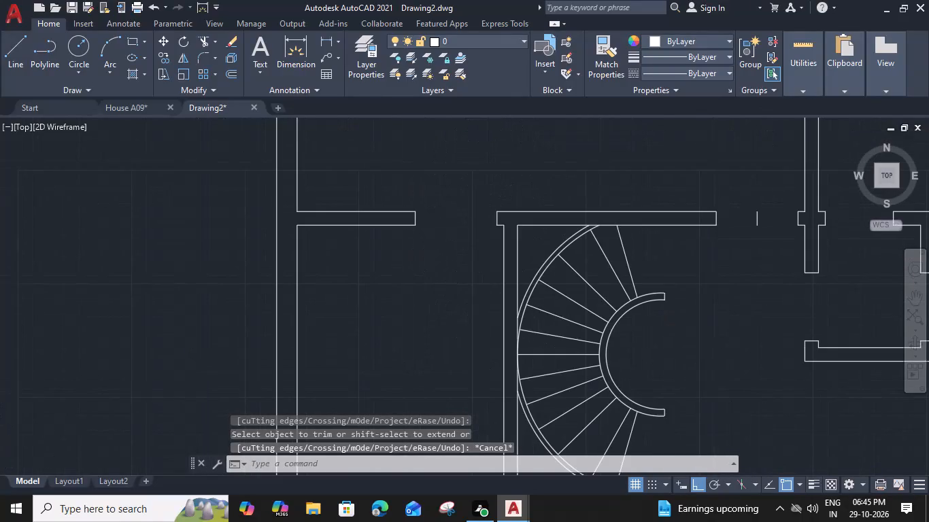
middle_drag(632, 195, 637, 307)
middle_drag(542, 152, 533, 218)
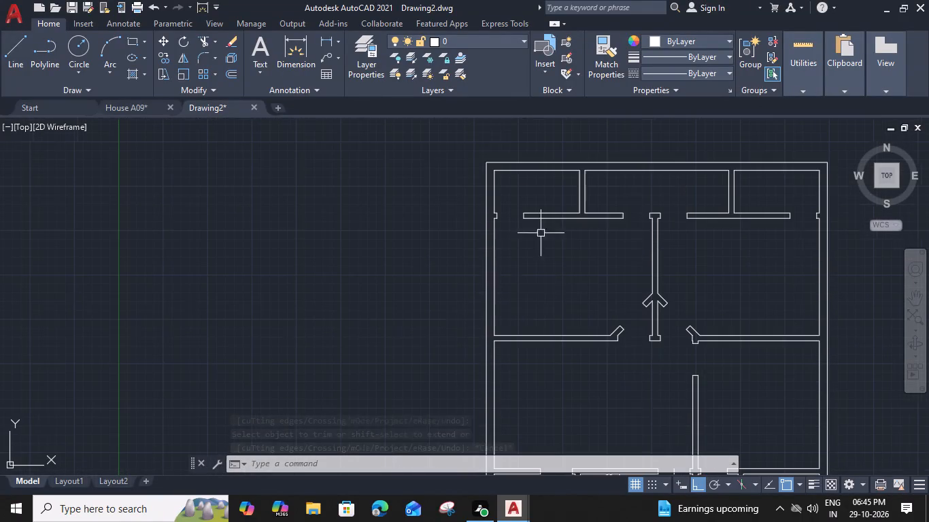
key(m)
text(T)
key(space)
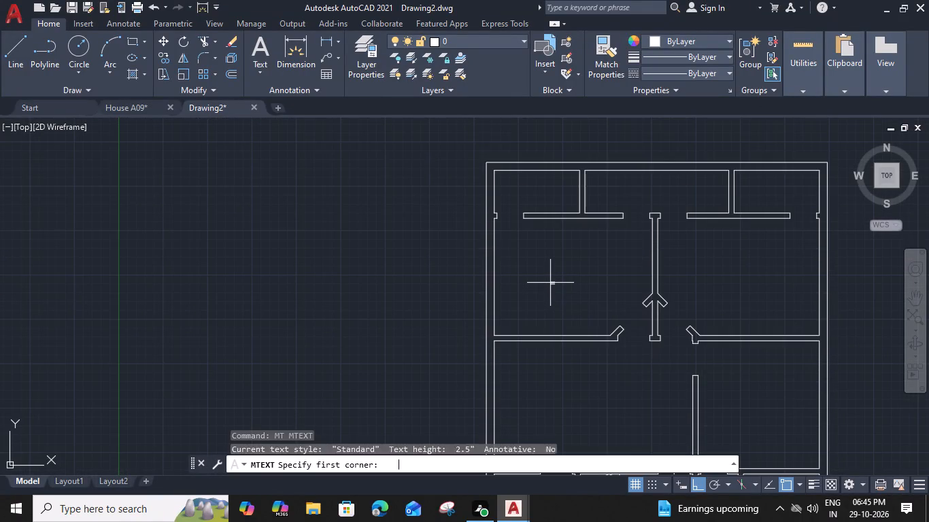
click(527, 271)
click(615, 290)
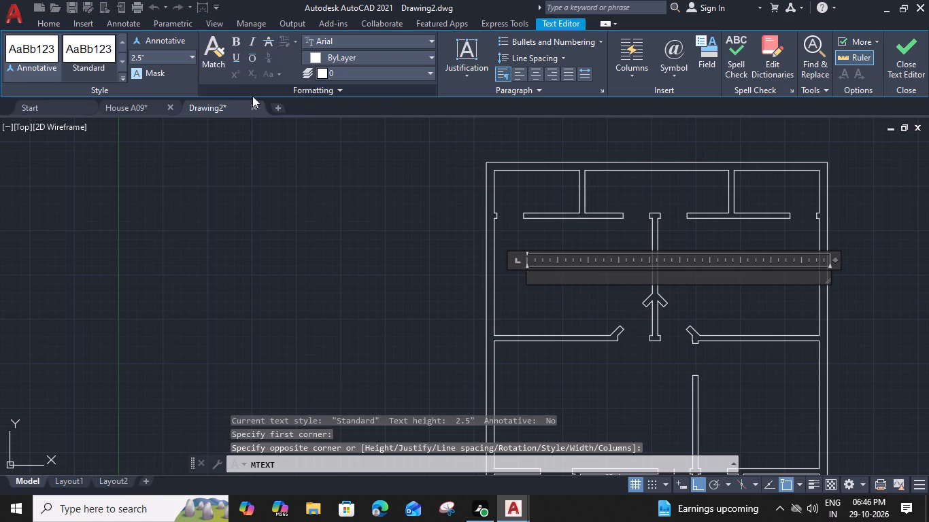
click(147, 57)
key(8)
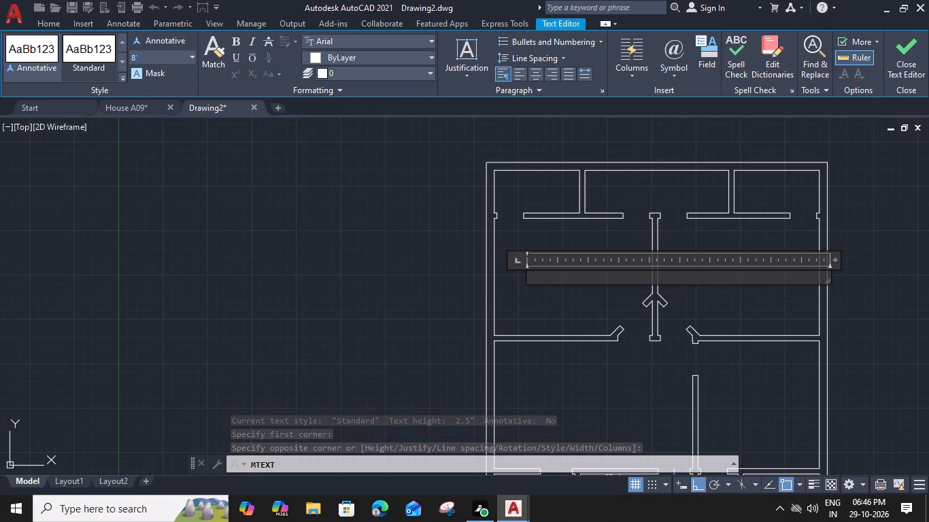
key(shift+quotedbl)
key(Return)
Enter BEDROOM as the room label and adjust the text box width to fit the word.
drag(837, 259, 791, 263)
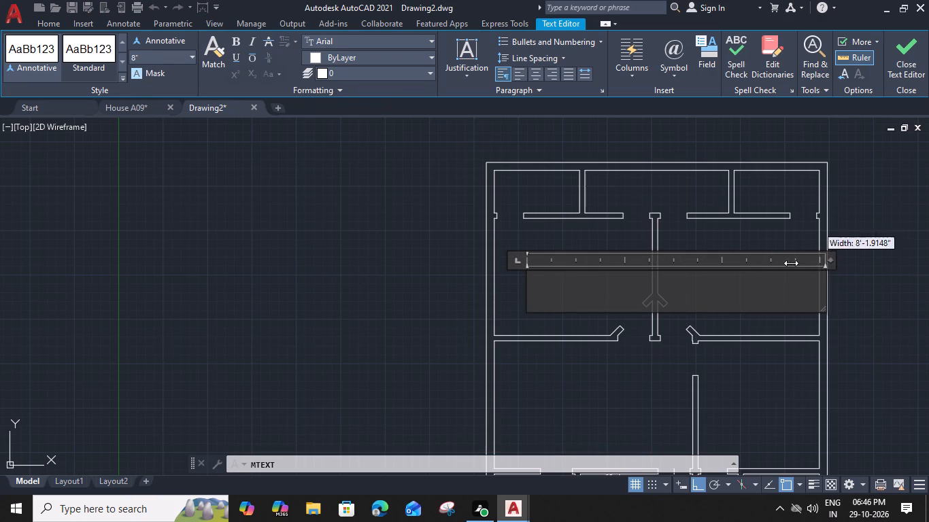
drag(791, 263, 654, 264)
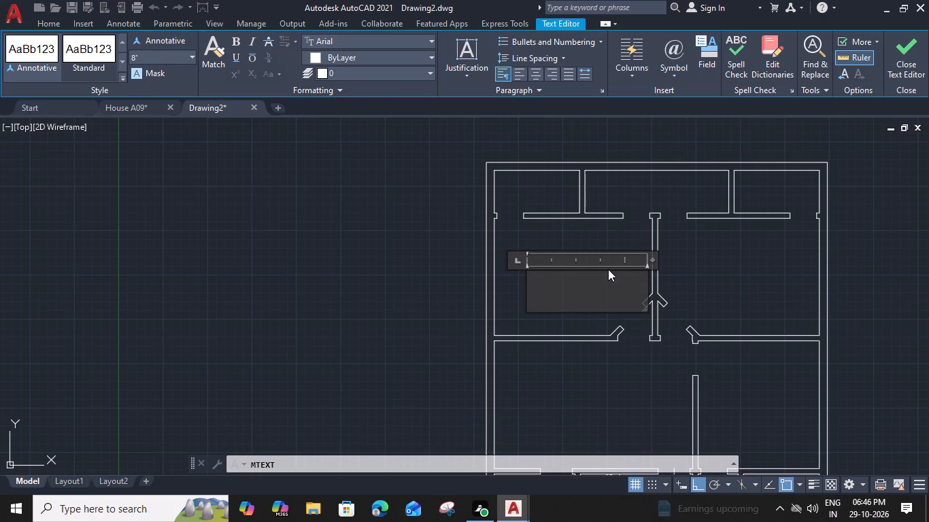
text(BEDROOM)
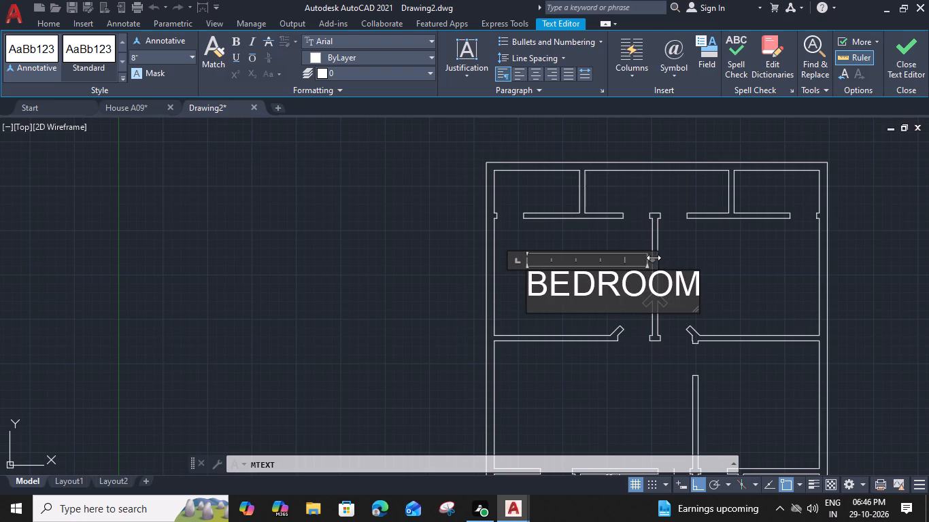
drag(656, 258, 683, 258)
drag(655, 261, 726, 269)
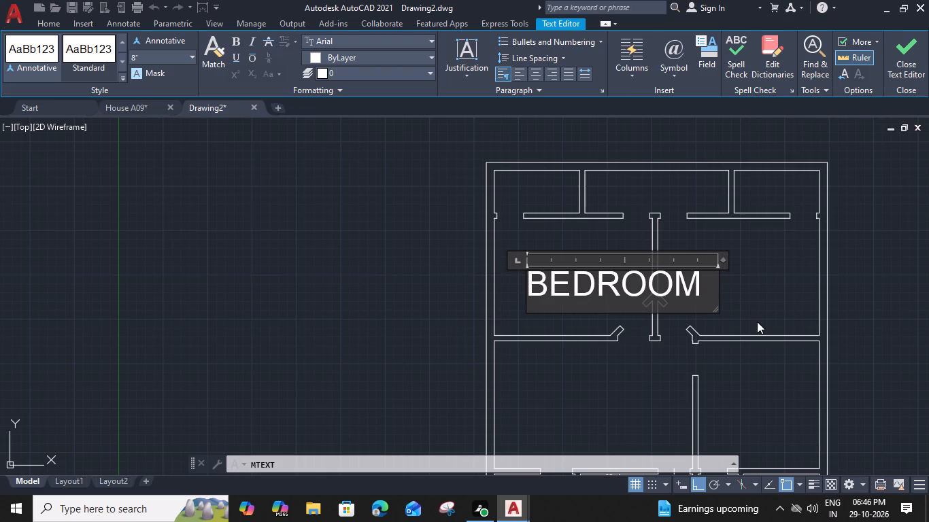
Add a second line reading 14'-10.5"X11'-0" below BEDROOM and widen the text box to fit it on one line.
key(Return)
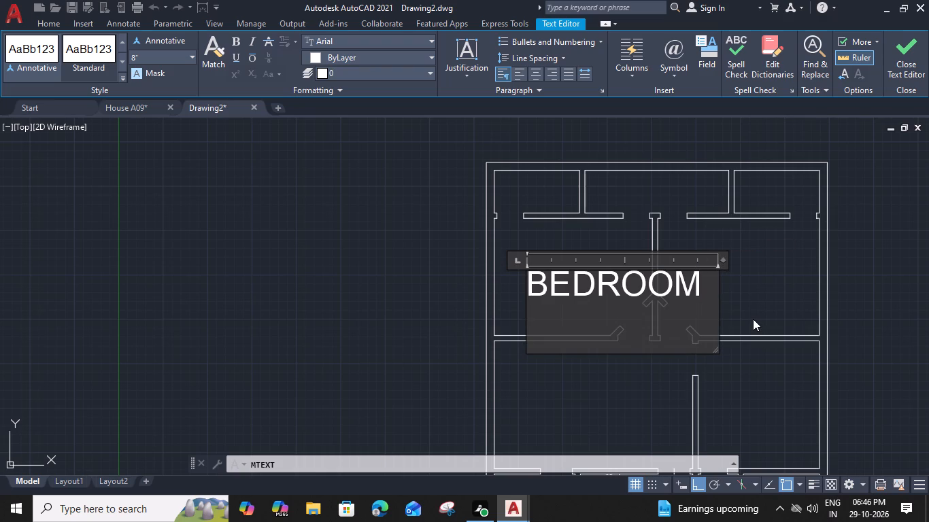
text(14'-)
text(10.)
key(5)
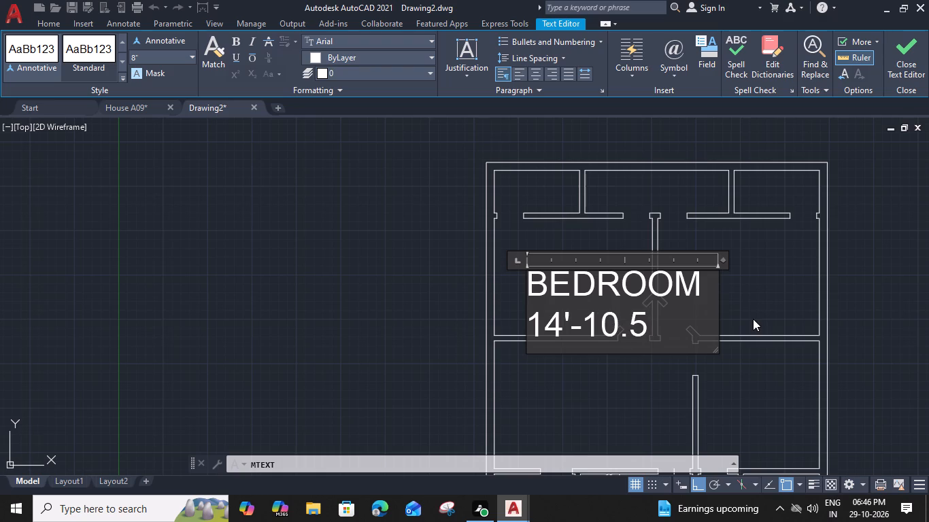
key(Left)
key(shift+quotedbl)
key(BackSpace)
key(Right)
key(shift+quotedbl)
key(x)
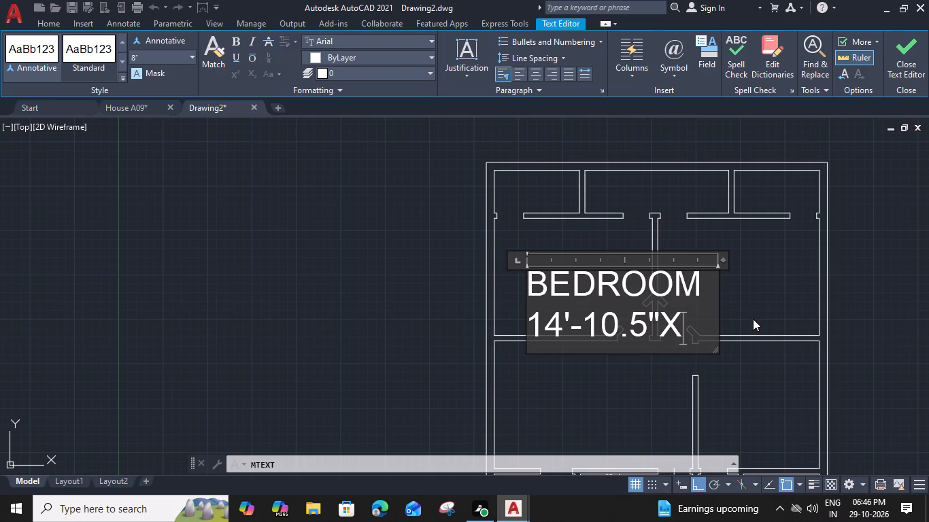
text(11'-0)
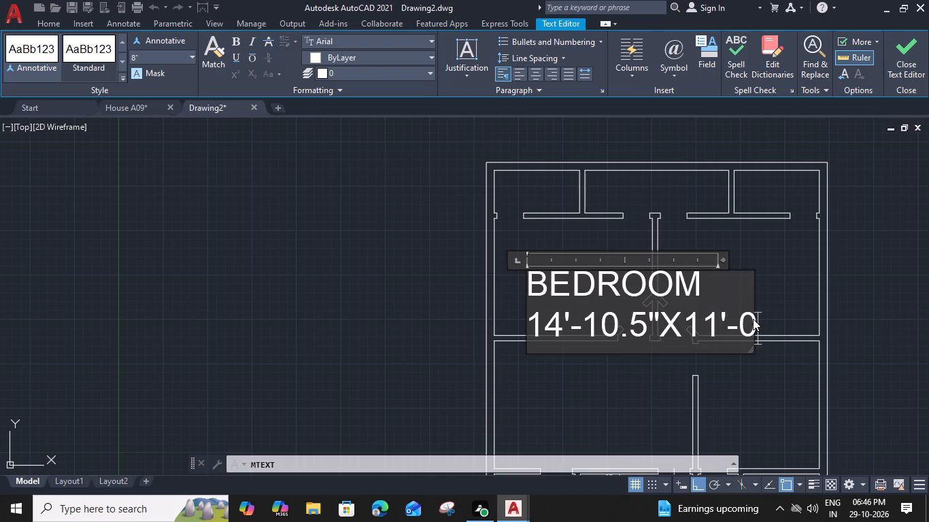
key(shift+quotedbl)
drag(726, 260, 756, 264)
drag(724, 260, 779, 266)
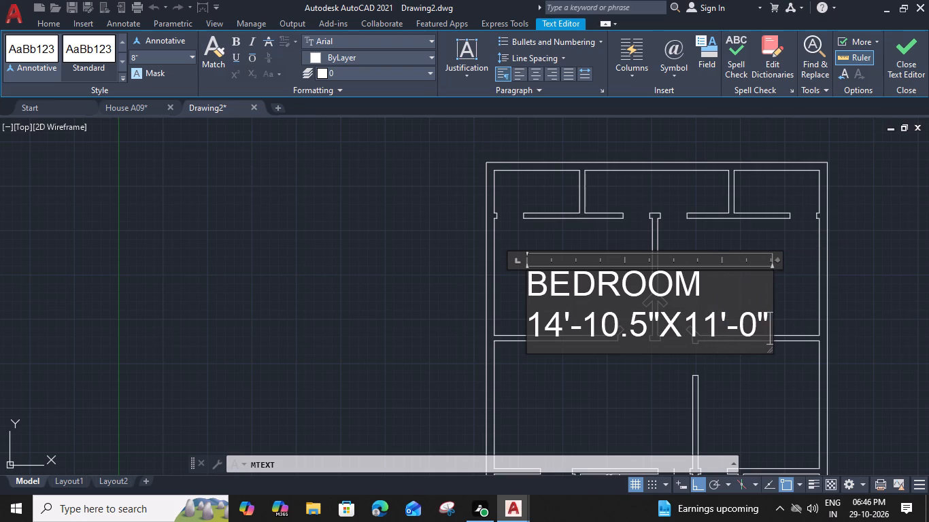
Indent BEDROOM by four spaces to centre it over the dimensions and finish the room label.
click(528, 283)
key(space)
key(space)
key(space)
key(space)
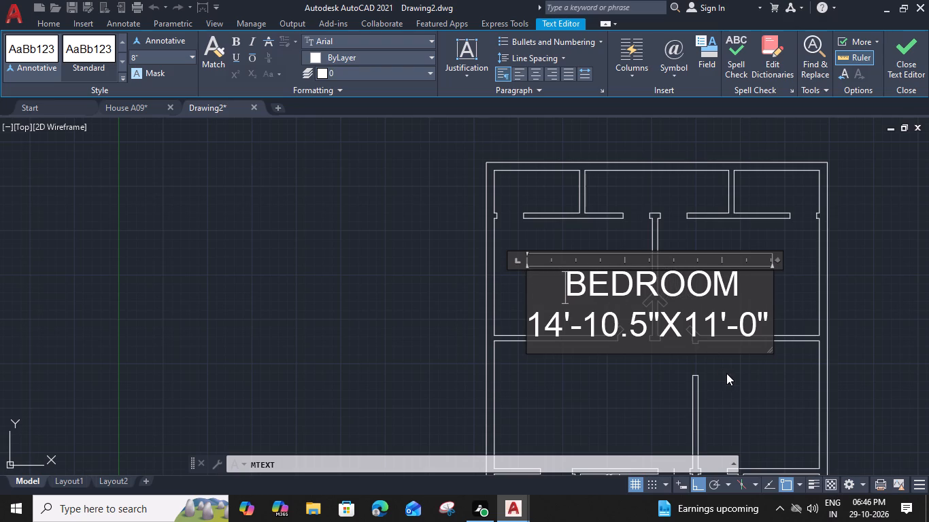
click(743, 379)
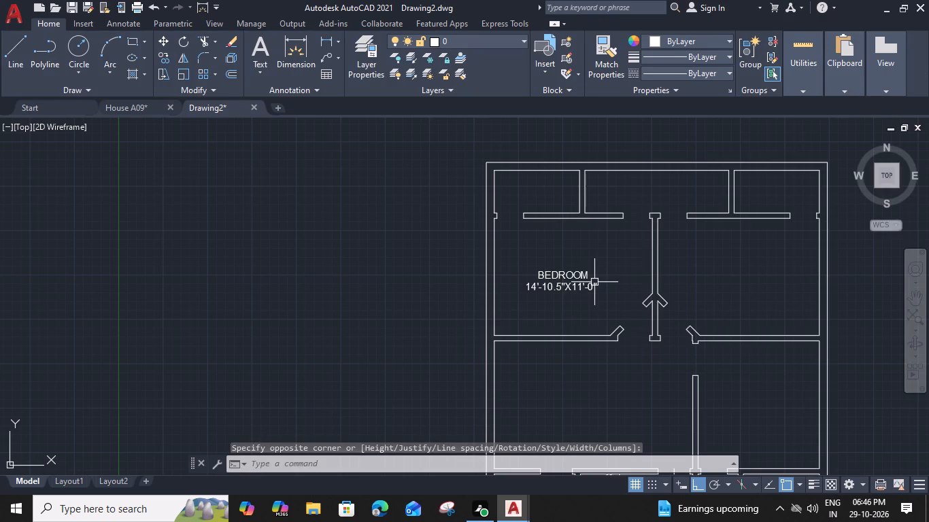
Copy the BEDROOM label from the upper-left room horizontally into the upper-right room.
click(572, 278)
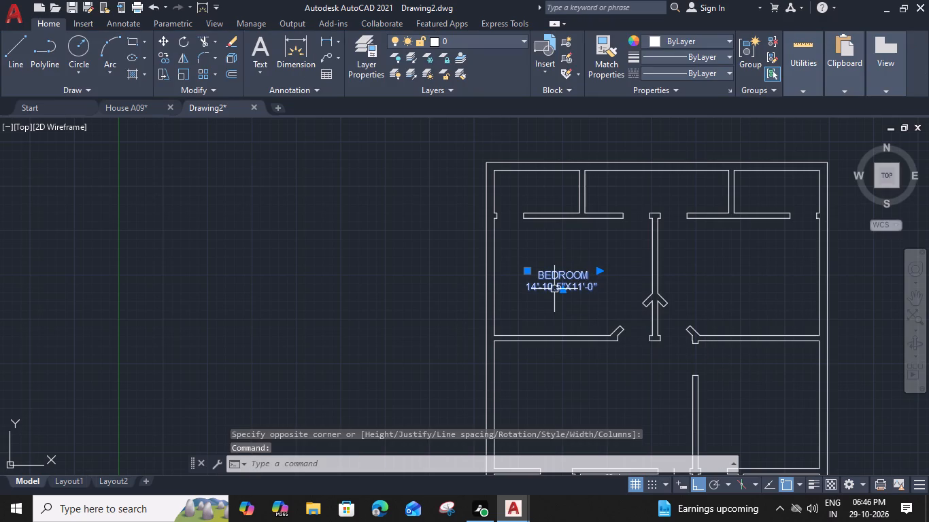
text(CO)
key(space)
click(522, 289)
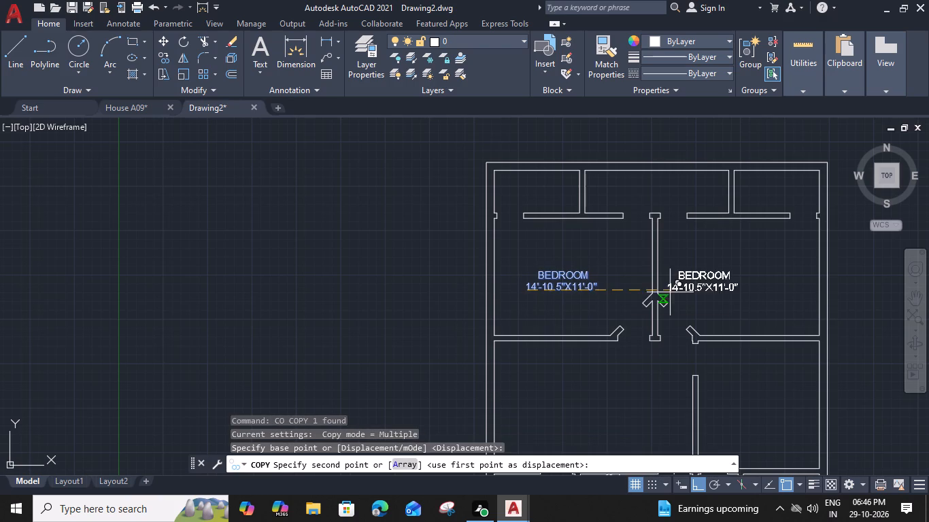
click(716, 294)
key(Escape)
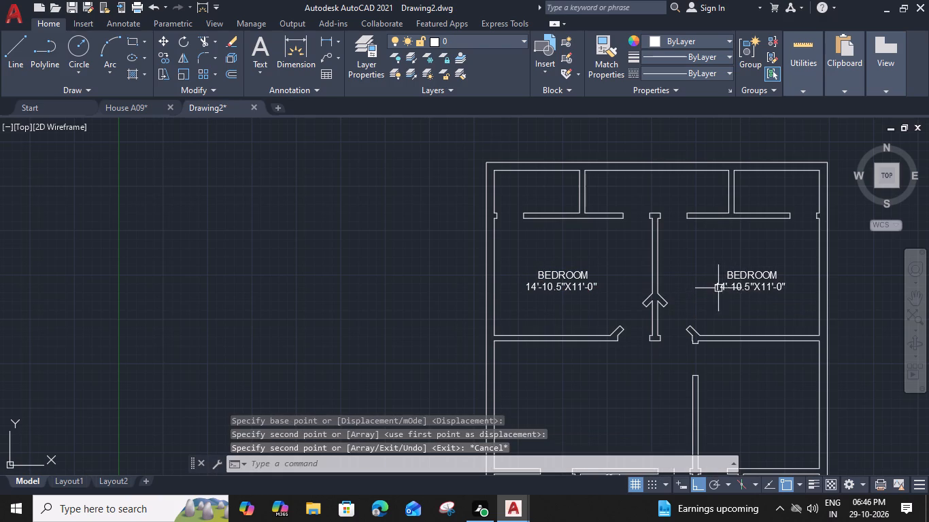
Copy the upper-right BEDROOM label straight down into the room directly below it.
middle_drag(764, 312, 697, 302)
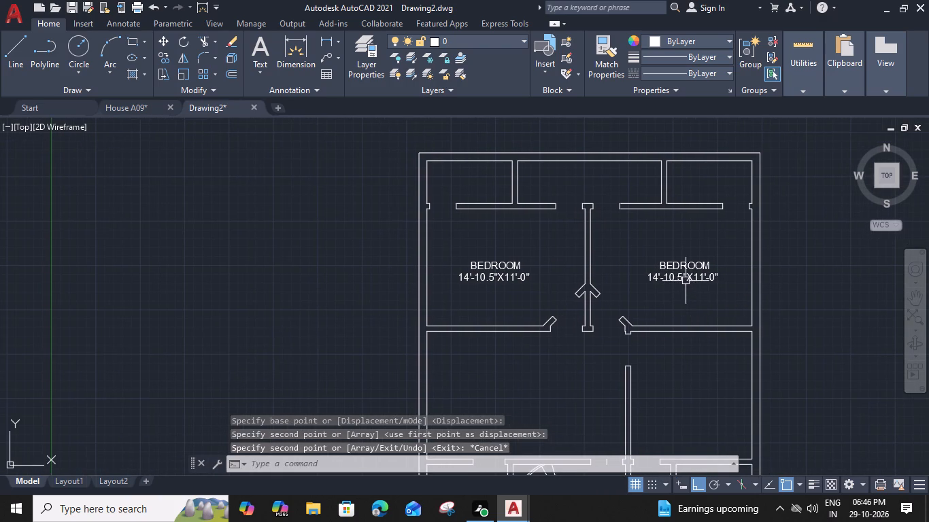
click(686, 279)
text(CO)
key(space)
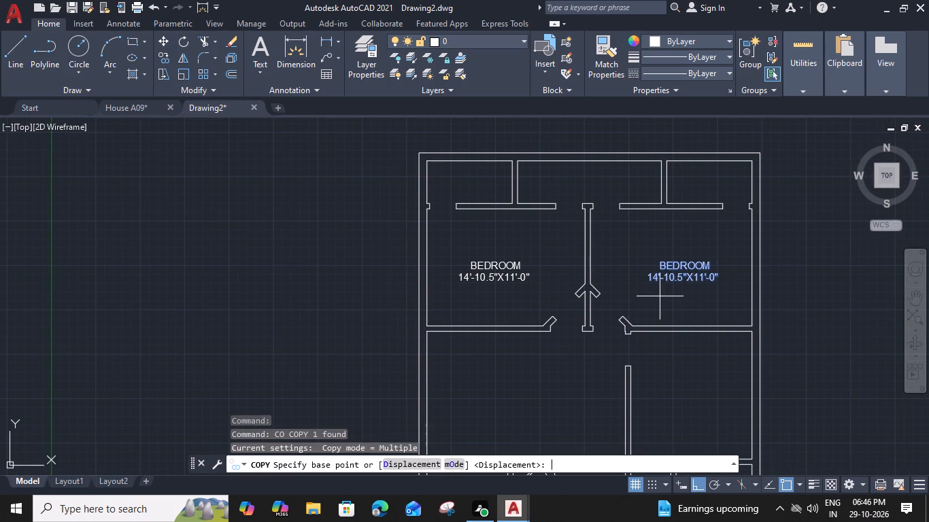
drag(653, 288, 654, 295)
middle_drag(666, 383, 652, 322)
click(649, 351)
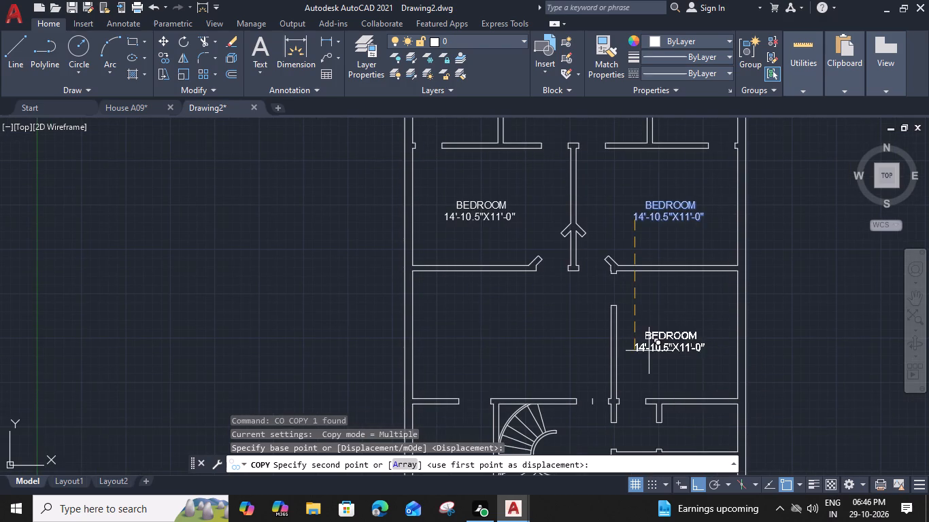
key(Escape)
Change the dimensions in the lower-right room's copied label to 11'-4.5"X12'-0".
scroll(677, 339, up, 1)
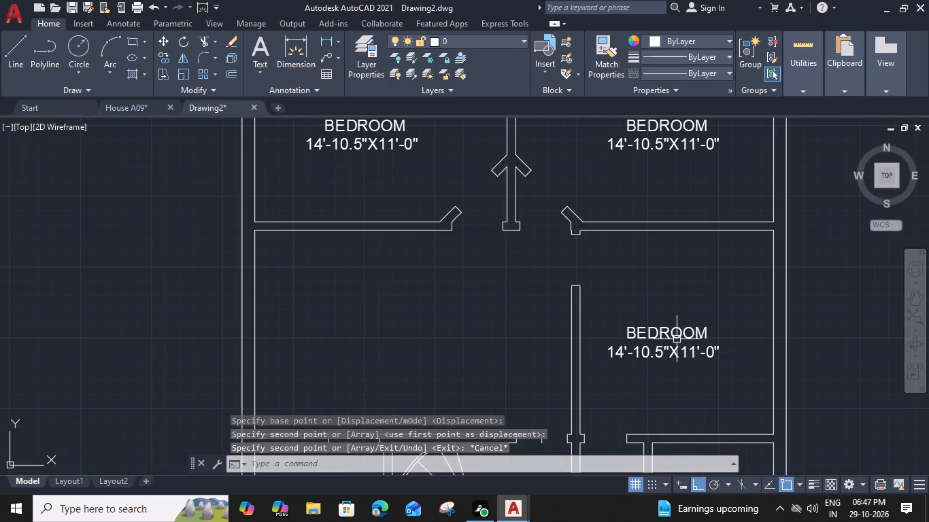
double_click(681, 334)
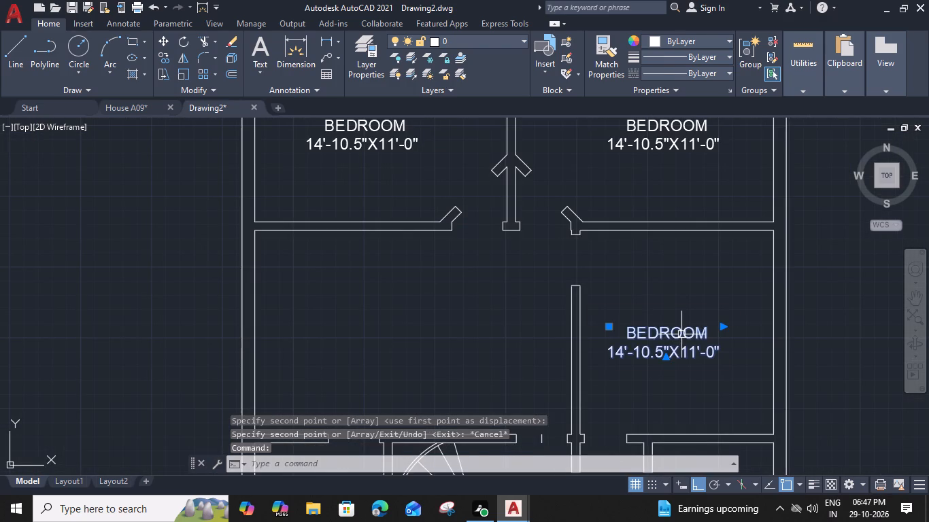
scroll(626, 357, up, 1)
click(620, 347)
key(1)
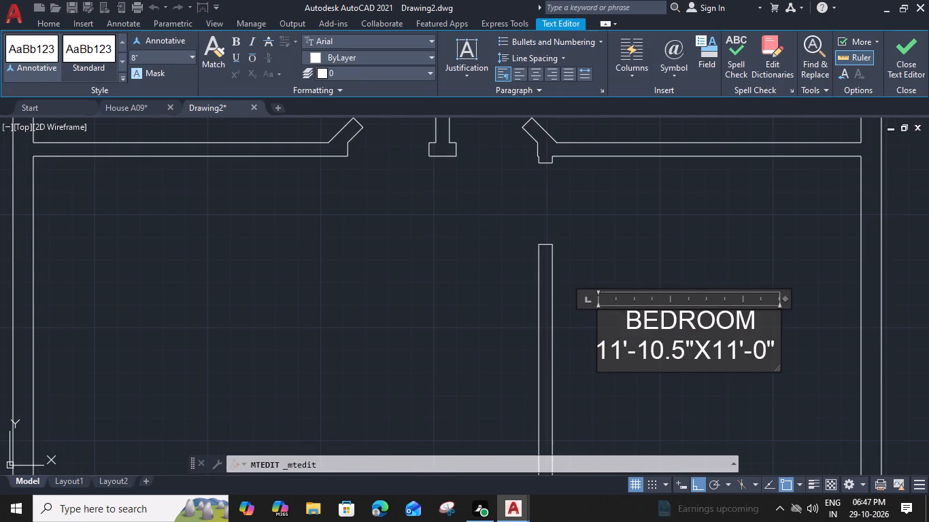
drag(663, 351, 641, 353)
key(4)
drag(717, 355, 725, 359)
key(2)
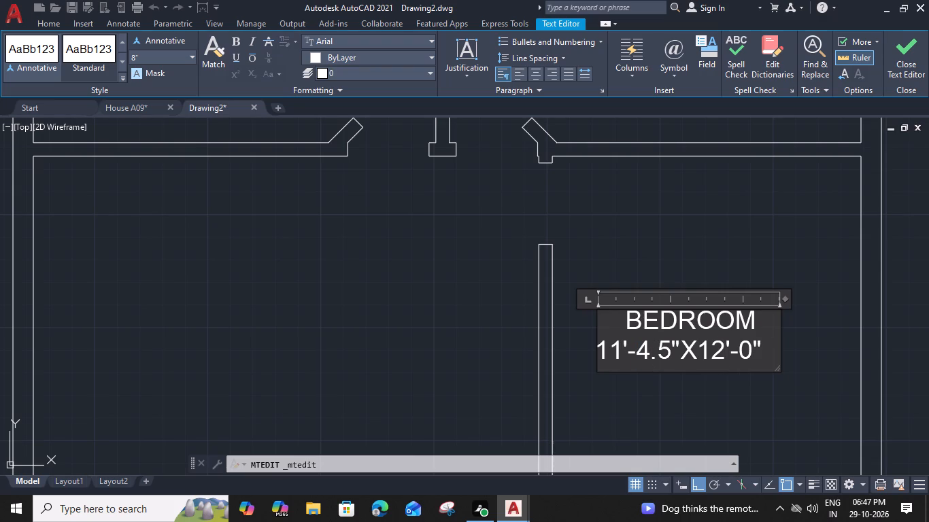
Reduce the indent before BEDROOM by two spaces, narrow the text box to fit, and finish editing the label.
click(628, 324)
key(BackSpace)
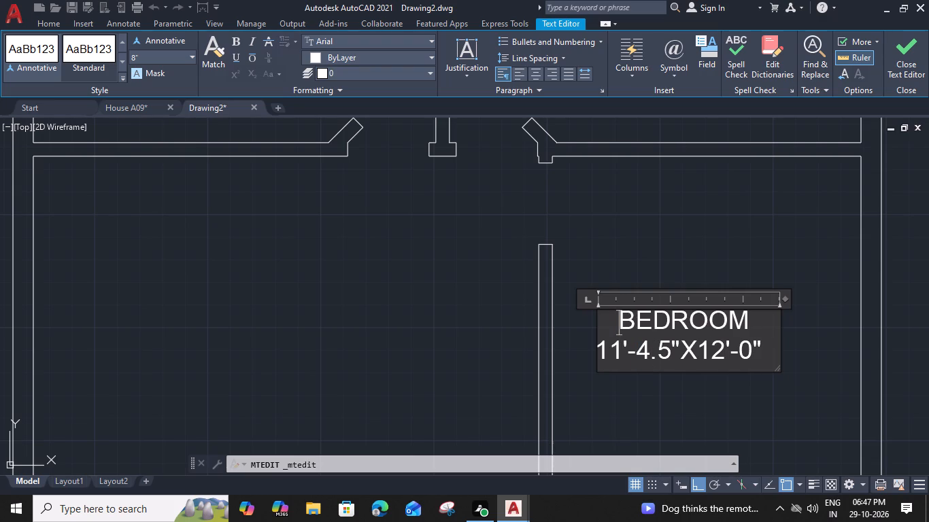
key(BackSpace)
drag(788, 296, 770, 296)
click(800, 356)
Copy the 11'-4.5"X12'-0" BEDROOM label horizontally into the large room on the other side of the partition wall.
scroll(800, 355, down, 1)
click(684, 359)
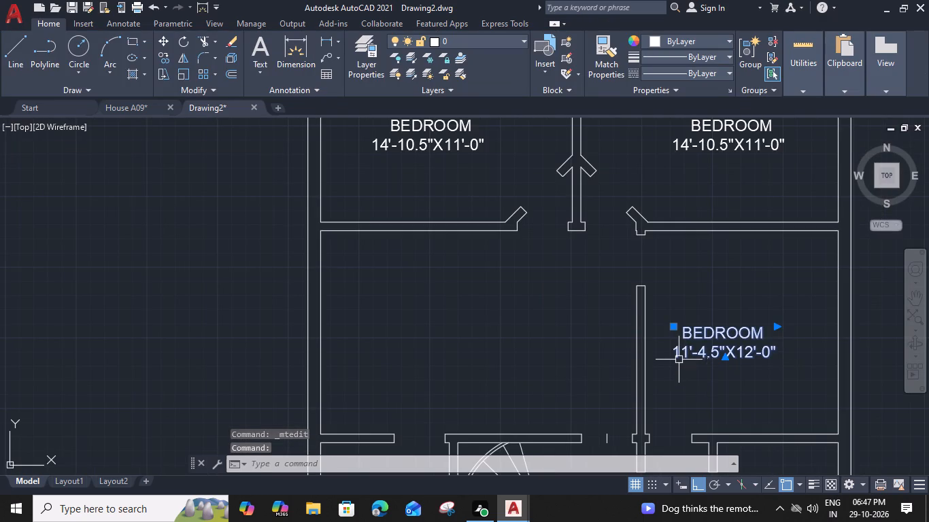
text(CO)
key(space)
click(672, 361)
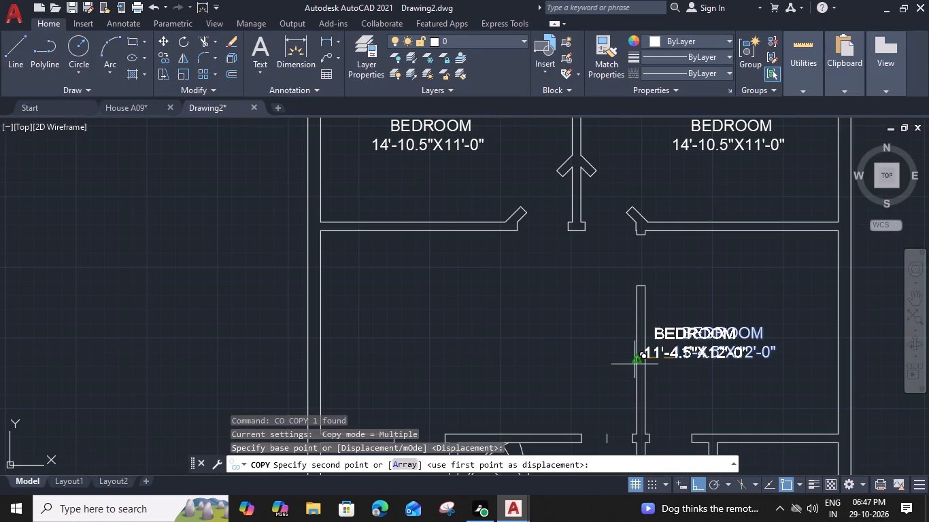
click(437, 370)
key(Escape)
Edit the copied label in the large room to read LOUNGE with dimensions 18'-4.5"X12'-0".
double_click(498, 348)
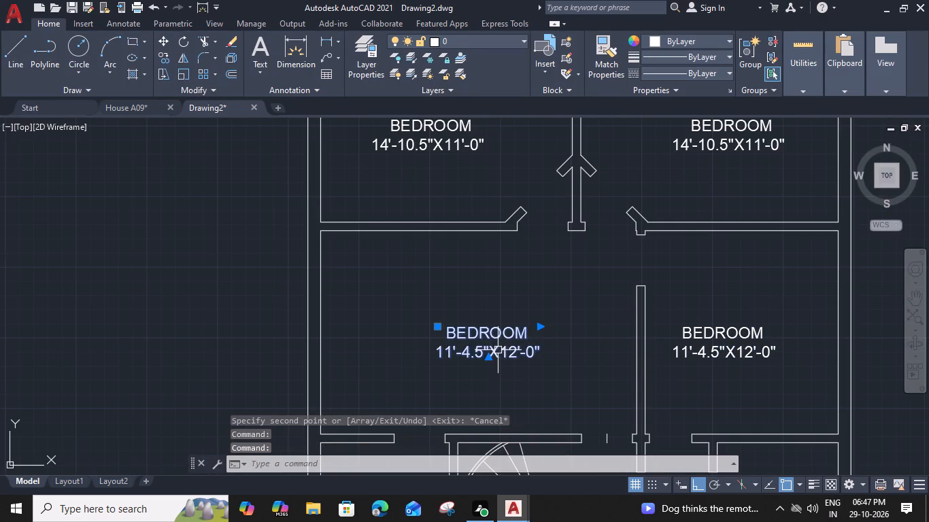
middle_drag(511, 376, 603, 367)
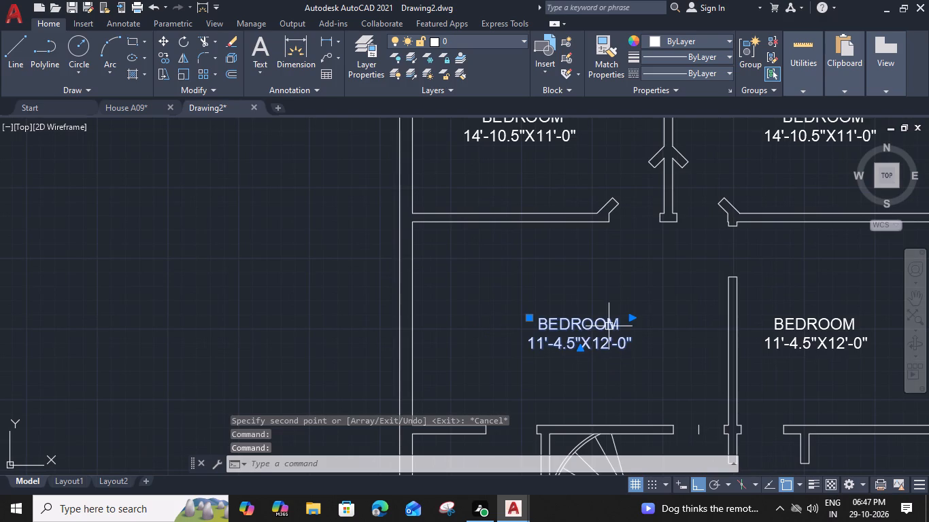
scroll(607, 328, up, 2)
double_click(607, 324)
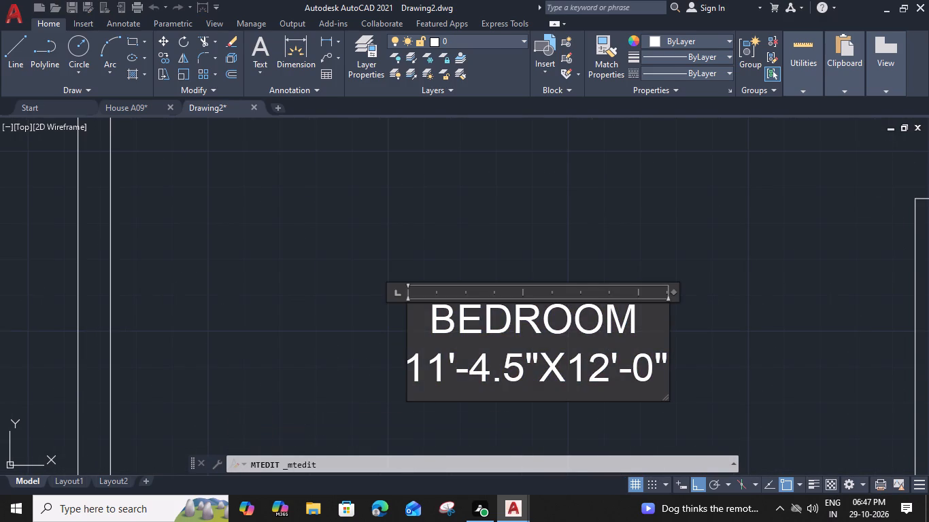
drag(637, 322, 441, 348)
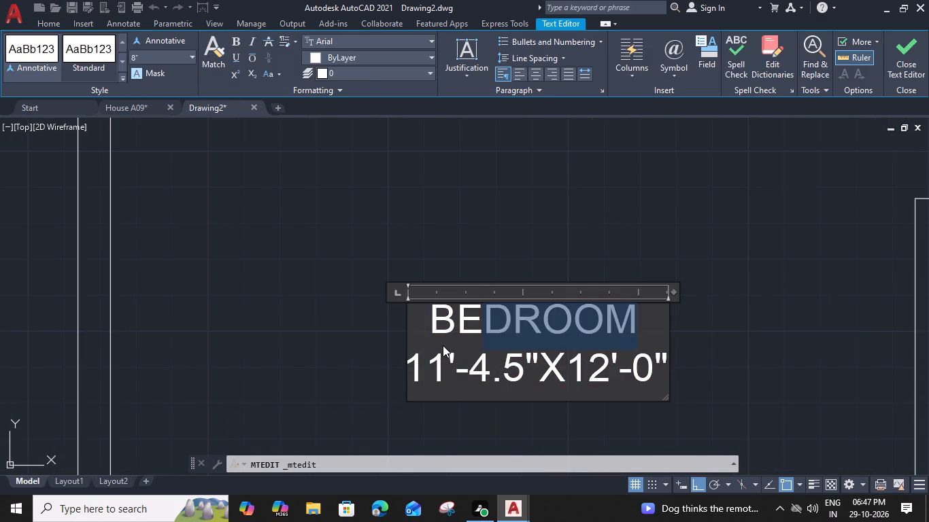
text(LOUNGE)
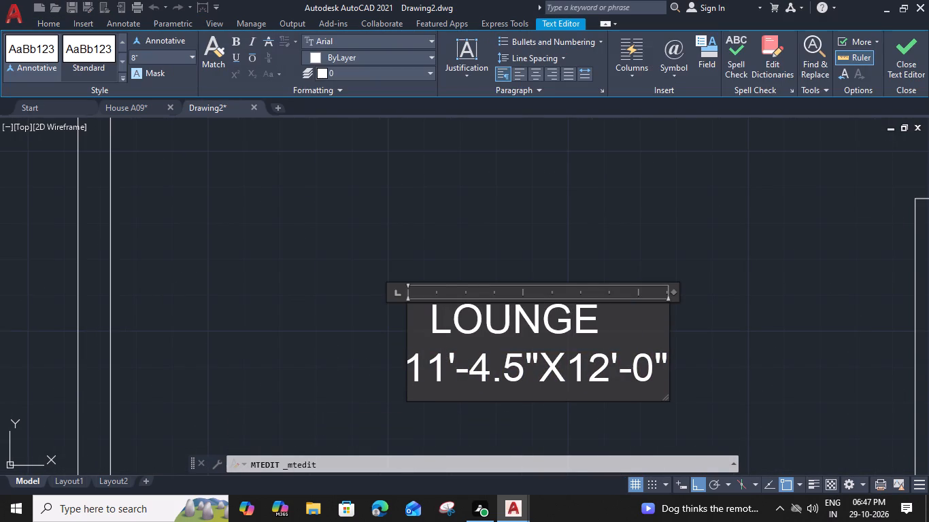
drag(433, 370, 442, 373)
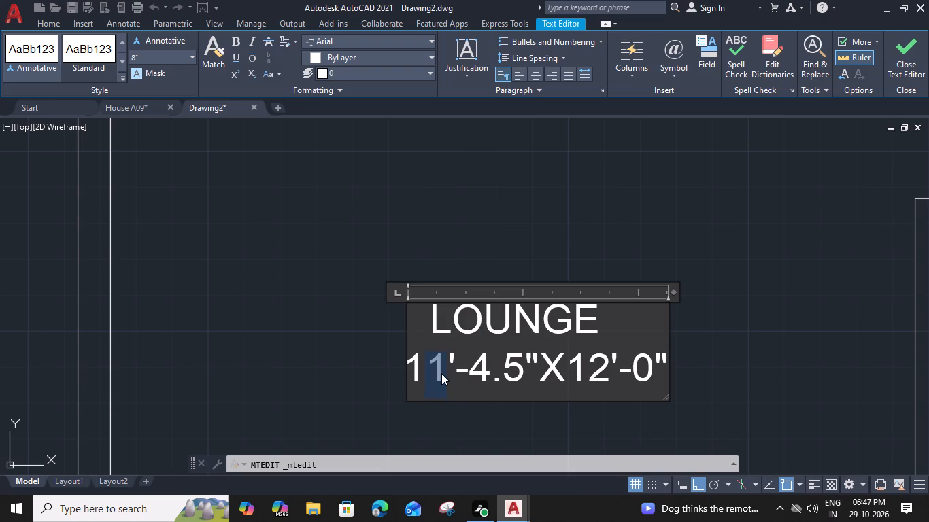
key(8)
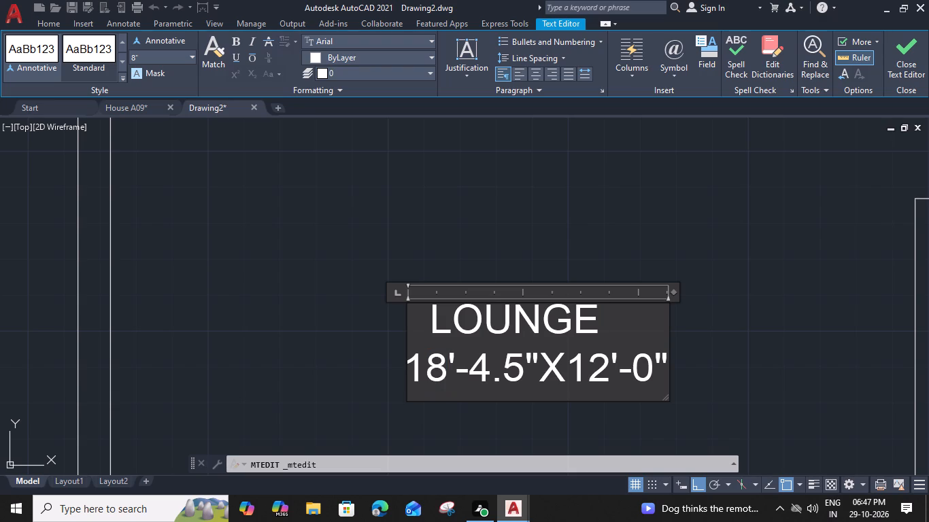
click(637, 417)
Move the LOUNGE label up and to the right within its room, close to the partition wall.
scroll(609, 409, down, 3)
click(584, 381)
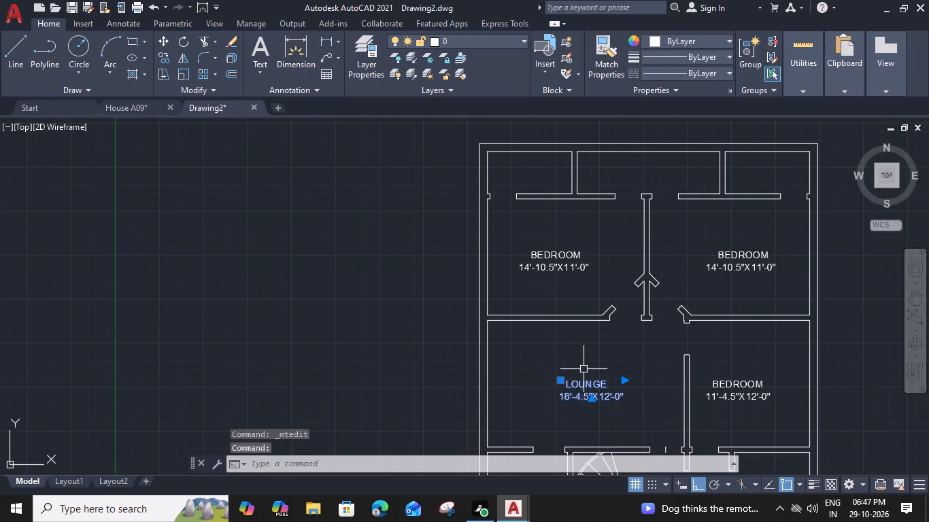
text(M)
key(space)
click(562, 383)
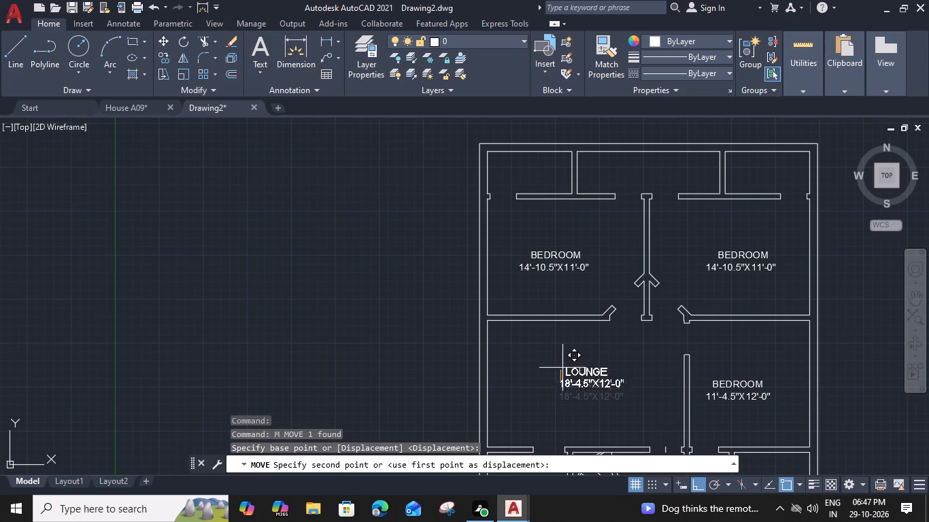
click(564, 346)
click(622, 366)
text(M)
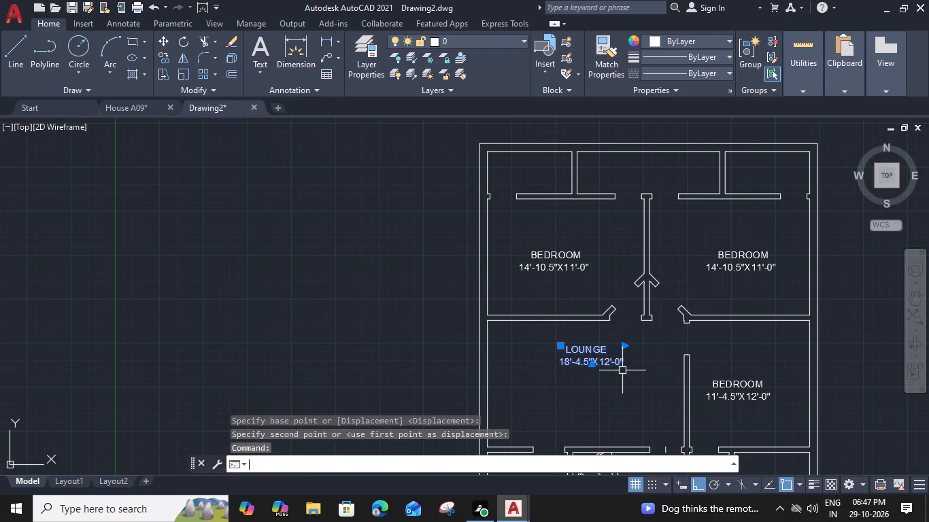
key(space)
click(624, 369)
click(666, 372)
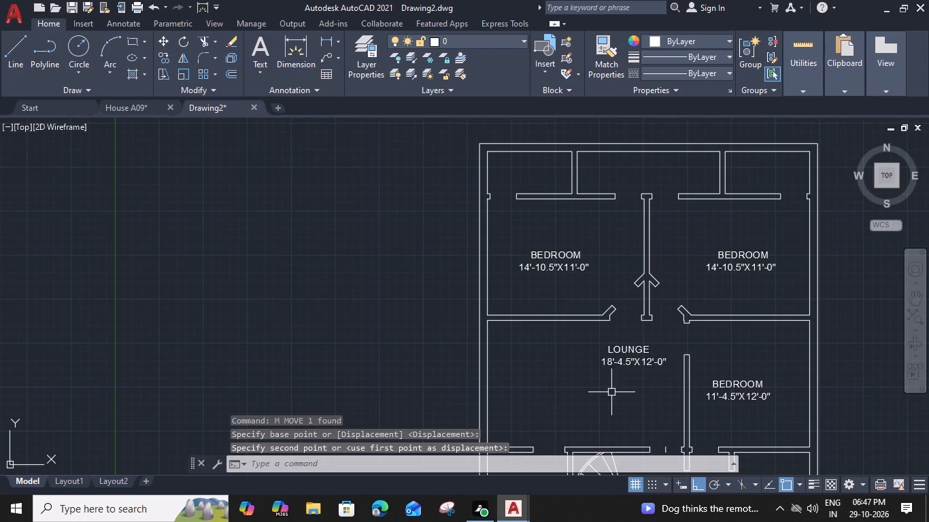
Copy the LOUNGE label straight down onto the inner curve of the staircase.
middle_drag(598, 406, 605, 361)
click(615, 323)
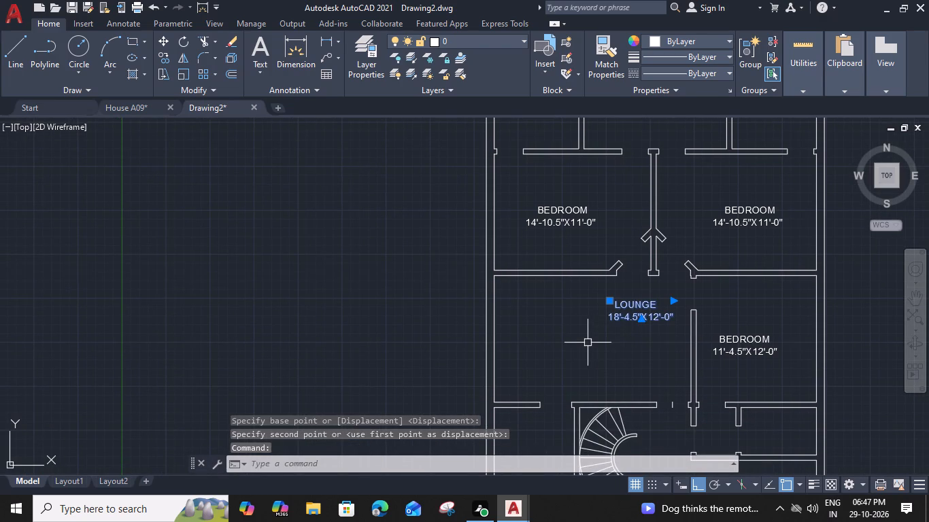
text(CO)
key(space)
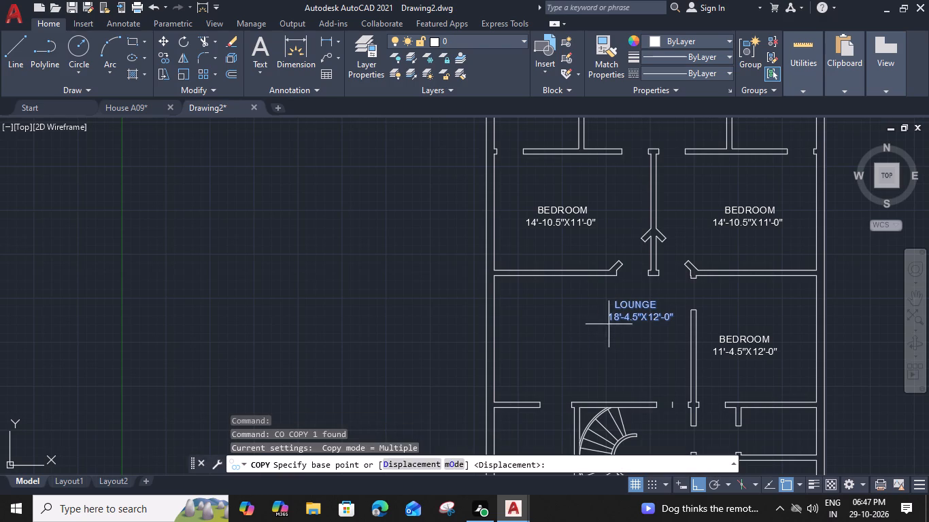
drag(609, 324, 609, 332)
middle_drag(609, 390, 609, 304)
scroll(620, 379, up, 2)
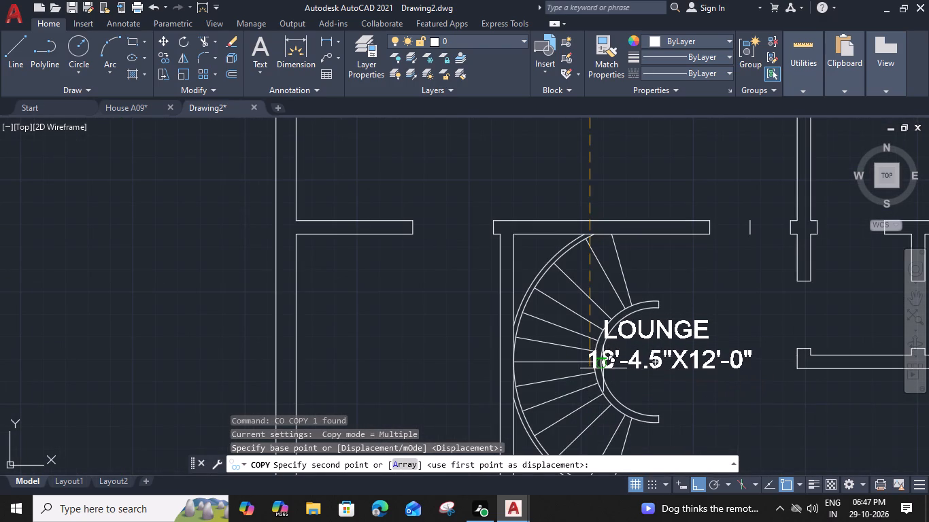
click(602, 368)
key(Escape)
Replace the room name in the copied staircase label with ST.LOBBY, keeping the dimensions on their own line.
double_click(720, 362)
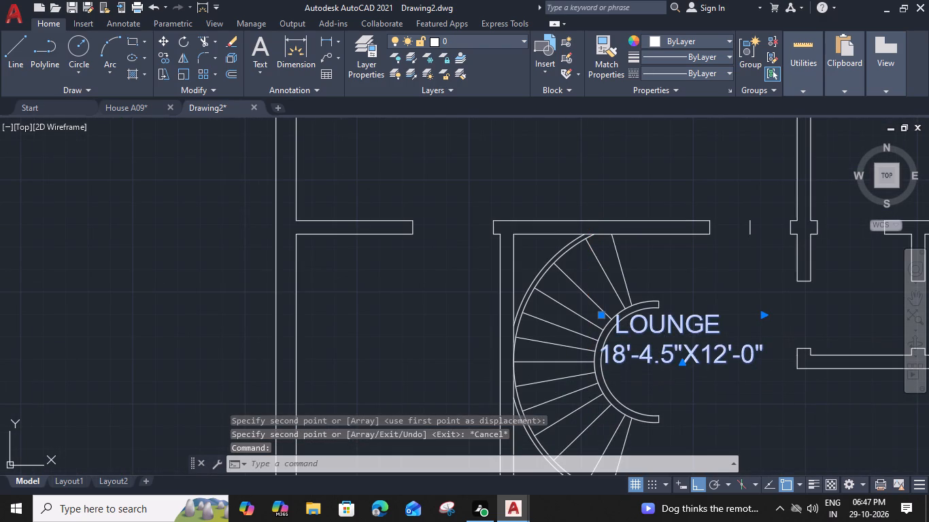
drag(724, 330, 670, 329)
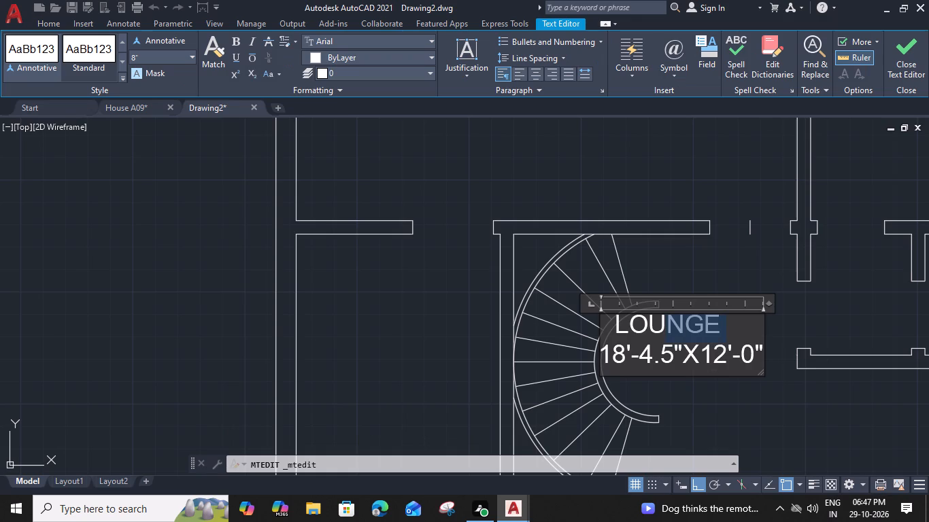
drag(670, 329, 598, 328)
text(ST.)
text(LO)
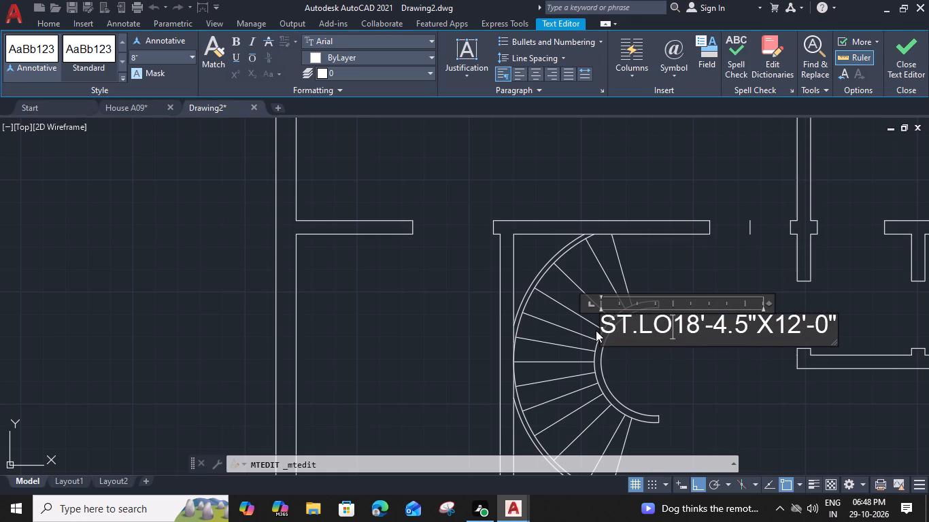
text(BBY)
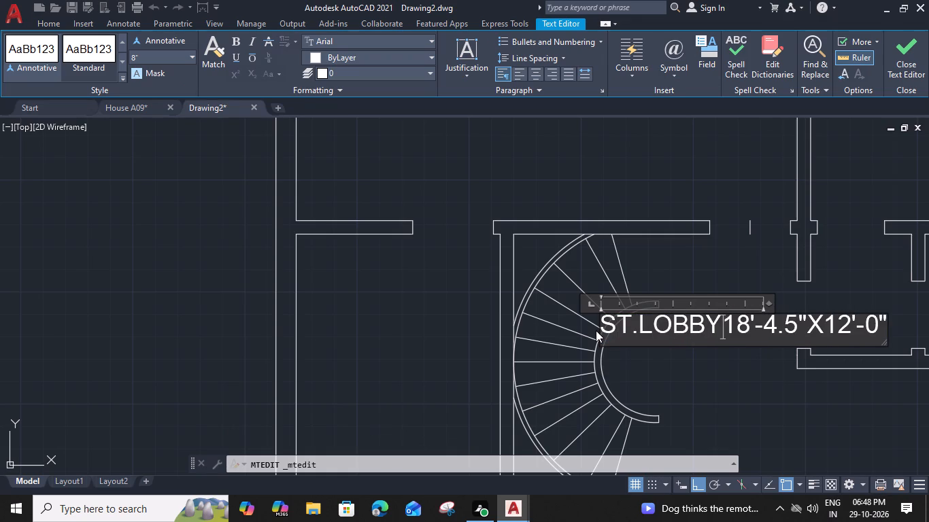
key(Return)
Change the dimensions in the ST.LOBBY label to 9'-10.5"X9'-6".
scroll(736, 356, up, 1)
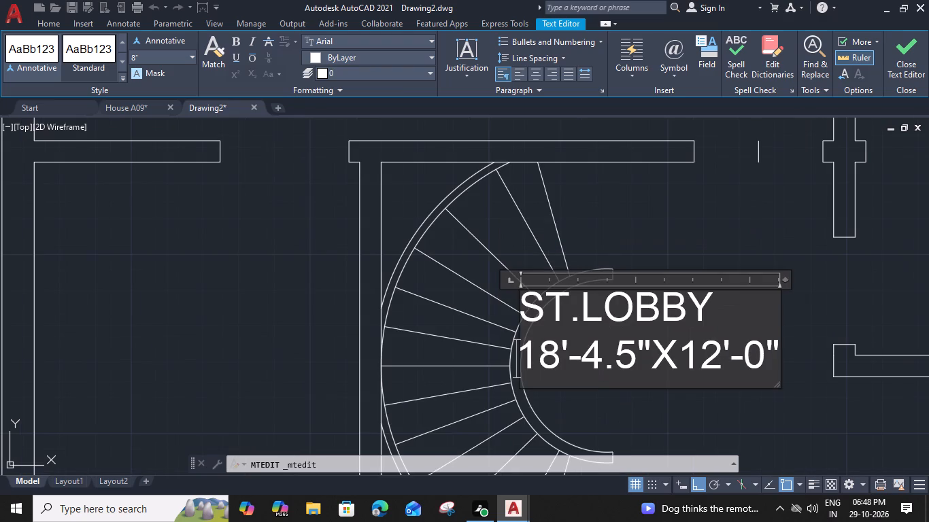
drag(559, 355, 515, 358)
key(9)
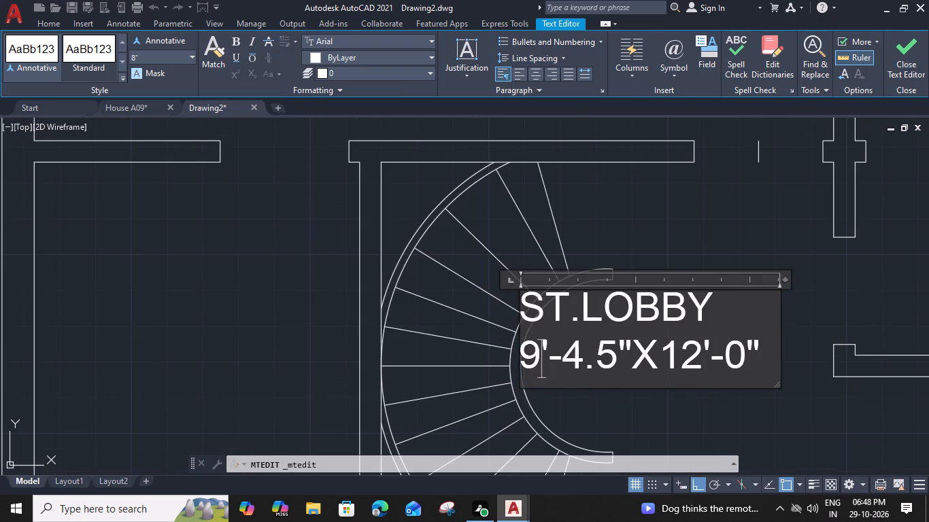
drag(581, 360, 573, 360)
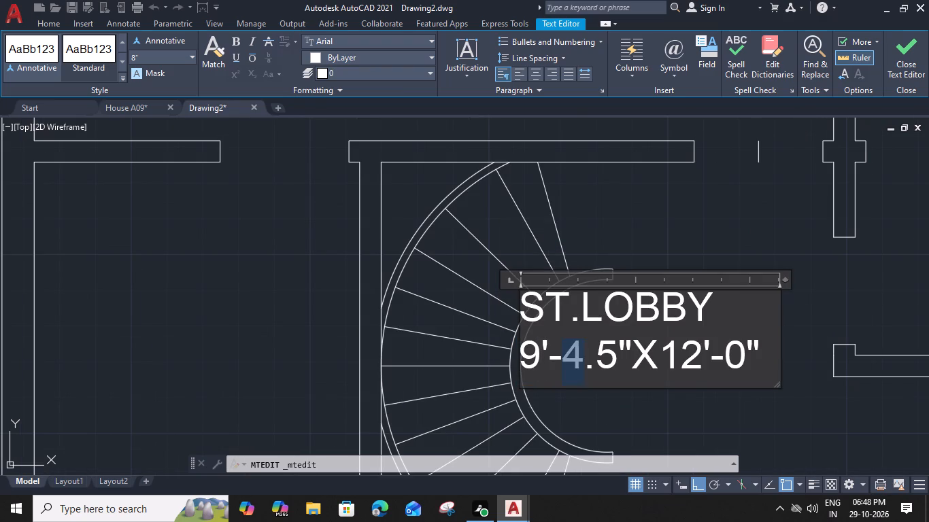
drag(573, 360, 570, 360)
text(10)
middle_drag(686, 380, 683, 380)
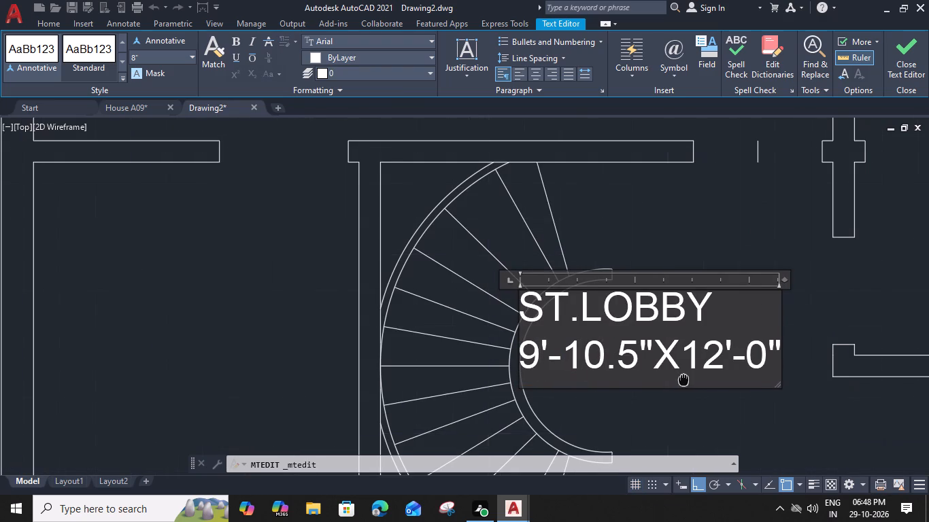
middle_drag(683, 380, 626, 373)
drag(629, 349, 658, 351)
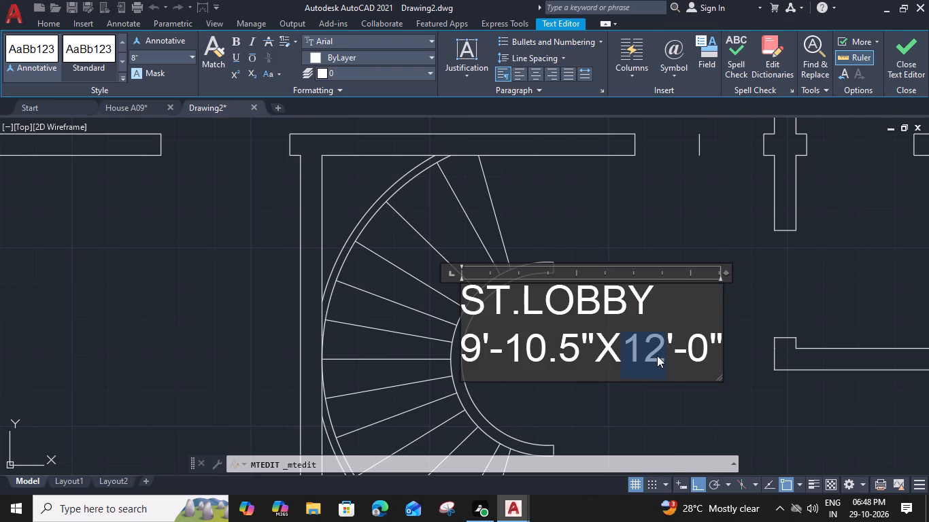
key(9)
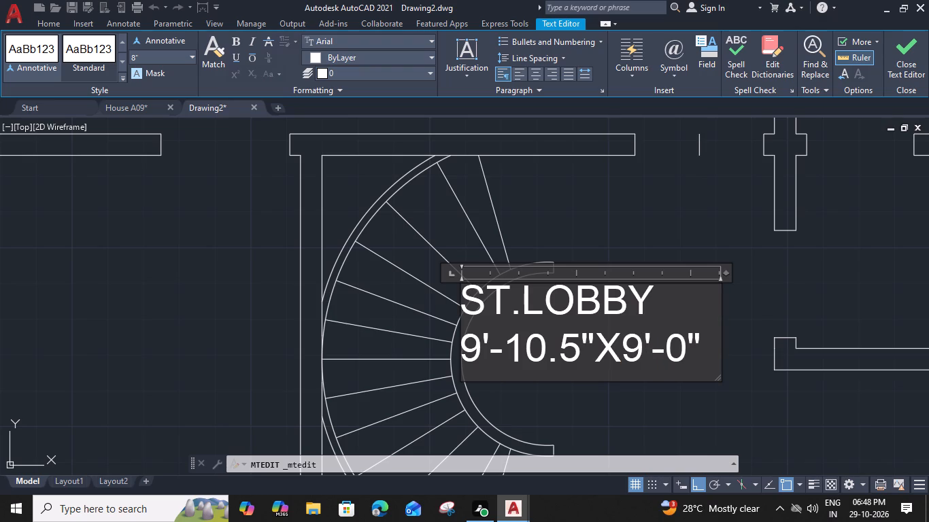
drag(677, 345, 667, 352)
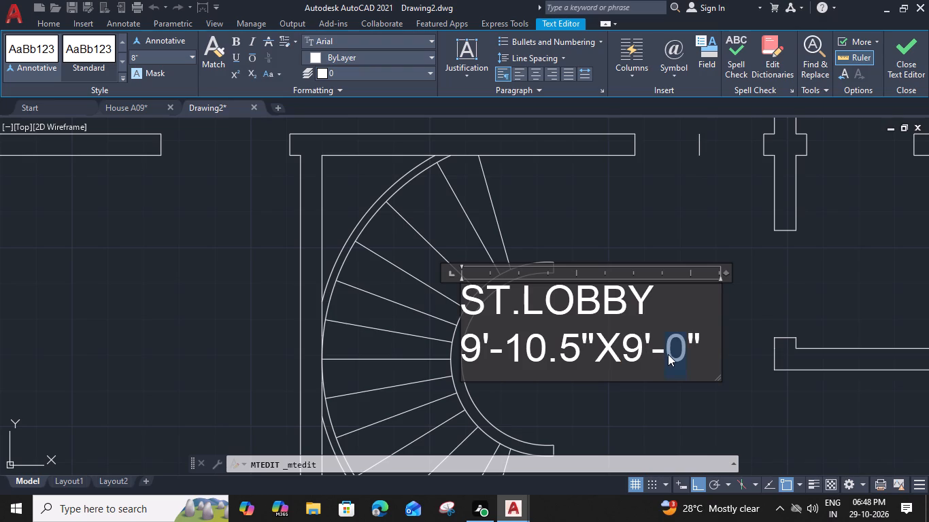
key(6)
Indent ST.LOBBY by two spaces, narrow the text box to fit the dimensions, and finish editing the label.
click(466, 304)
key(space)
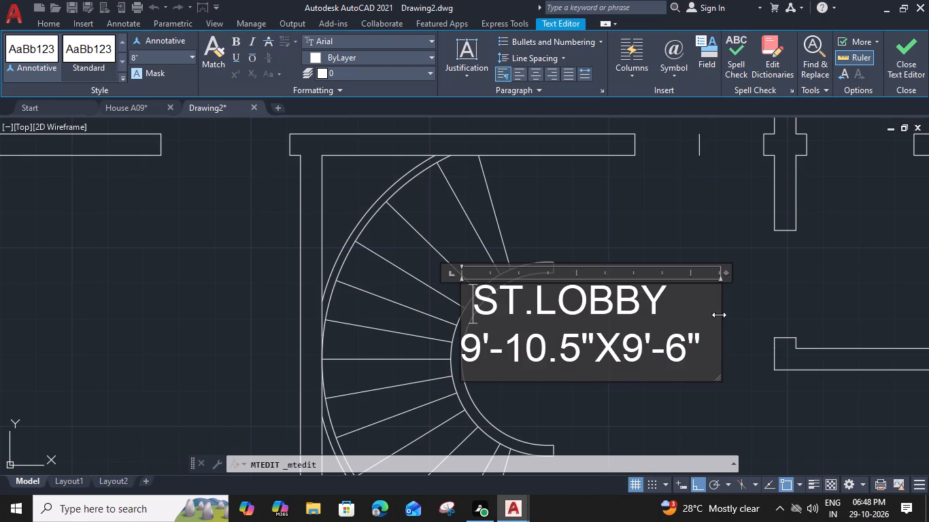
drag(722, 292, 703, 293)
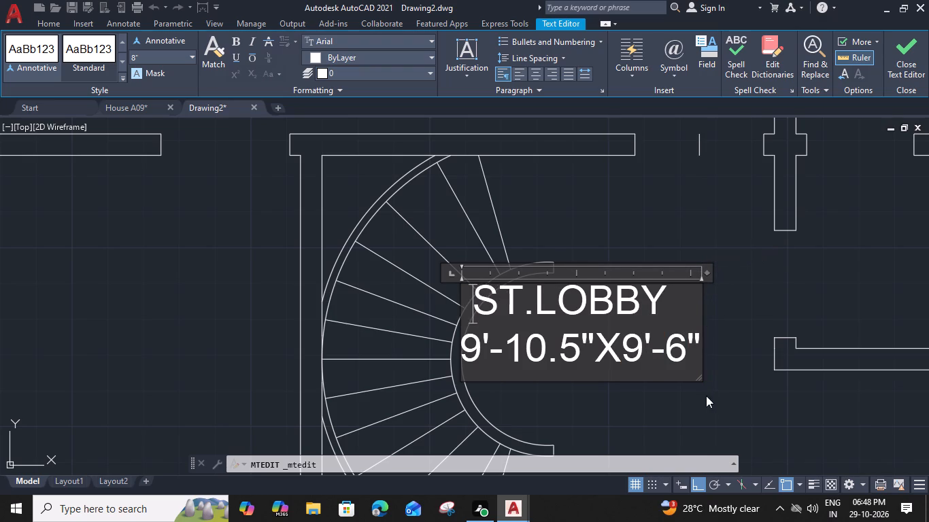
key(space)
click(696, 399)
Move the ST.LOBBY label slightly right and then slightly down, clear of the staircase's inner curve.
click(675, 351)
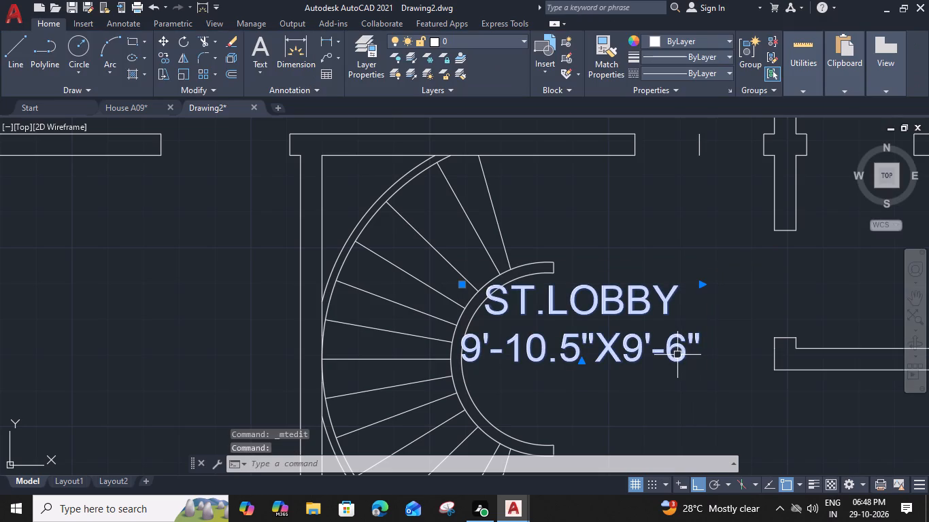
text(M)
key(space)
click(699, 363)
click(739, 364)
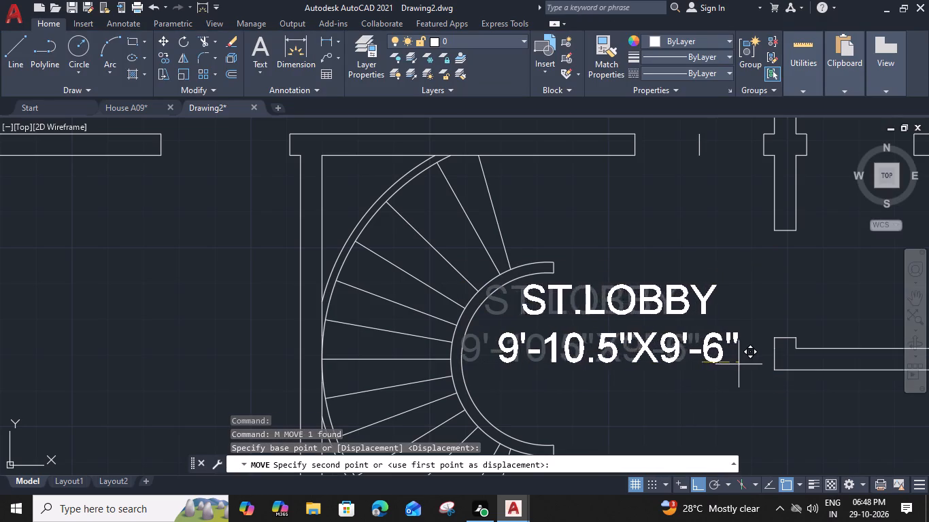
click(651, 360)
key(m)
key(space)
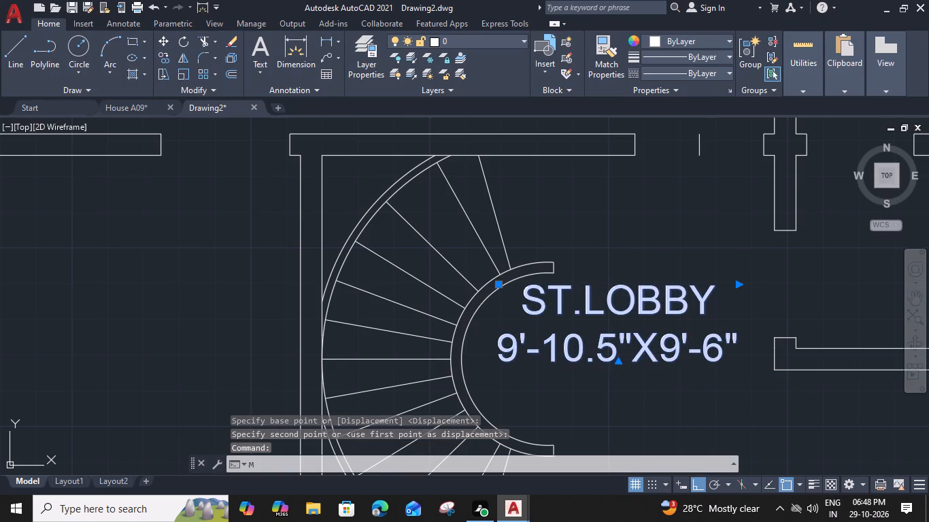
click(495, 362)
click(499, 387)
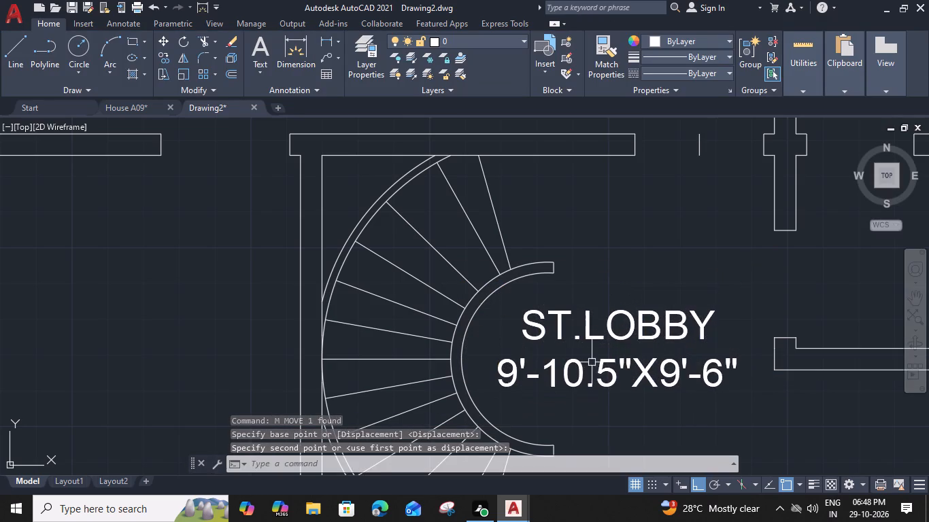
Copy the ST.LOBBY label into the large room southeast of the staircase, beside the outer wall.
scroll(660, 360, down, 2)
click(659, 368)
text(CO)
key(space)
click(707, 360)
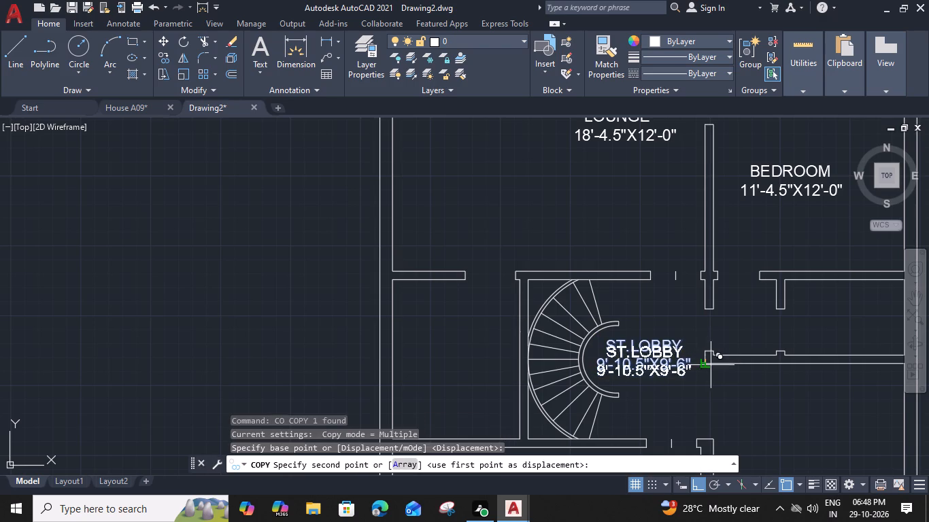
middle_drag(749, 384, 614, 334)
middle_drag(762, 411, 744, 301)
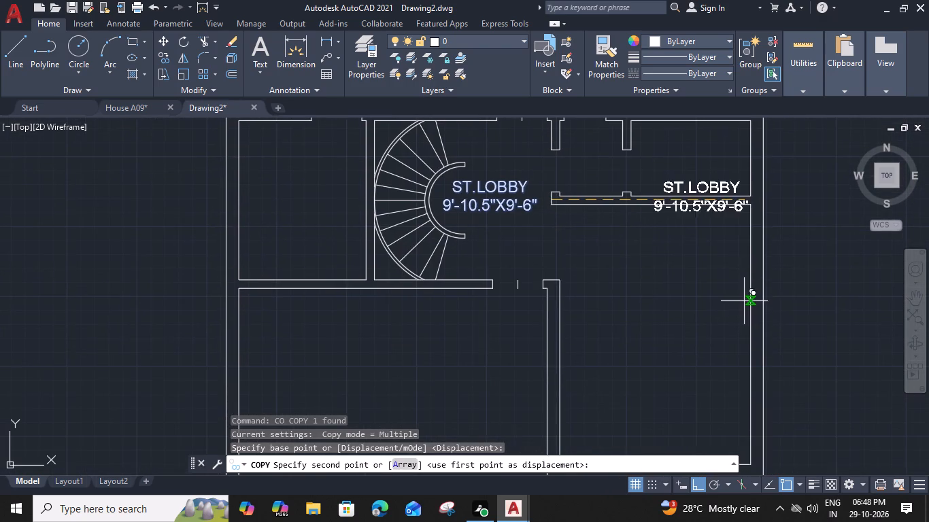
click(751, 337)
key(Escape)
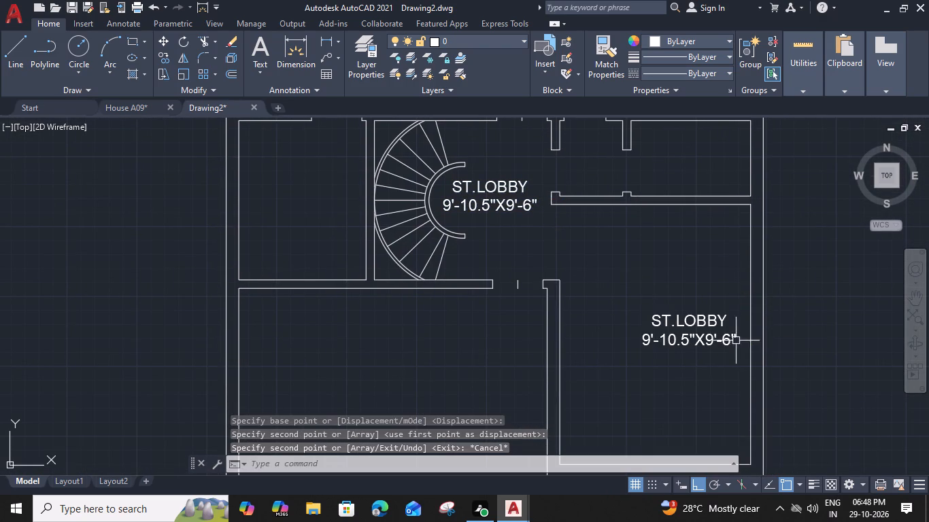
Change the dimensions in the copied label in the southeast room to 11'-6"X15'-6".
double_click(684, 335)
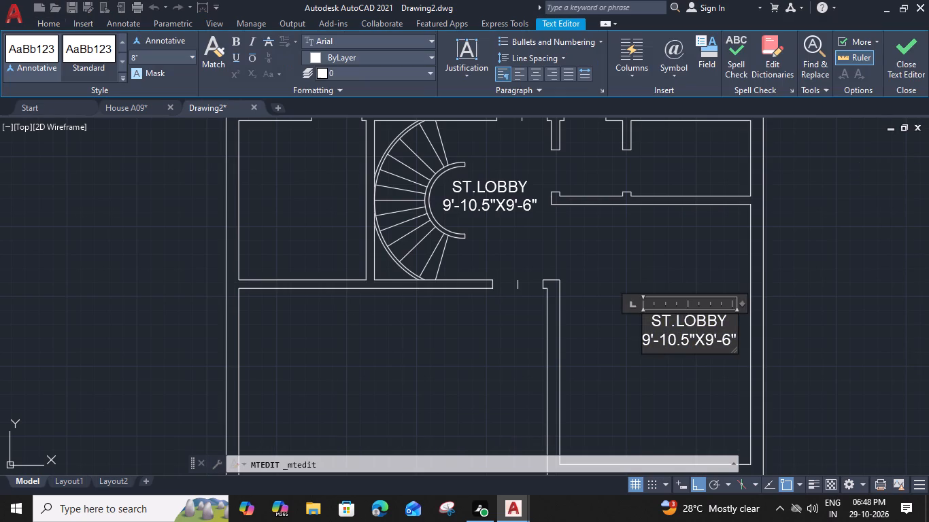
scroll(714, 331, up, 1)
drag(608, 349, 594, 349)
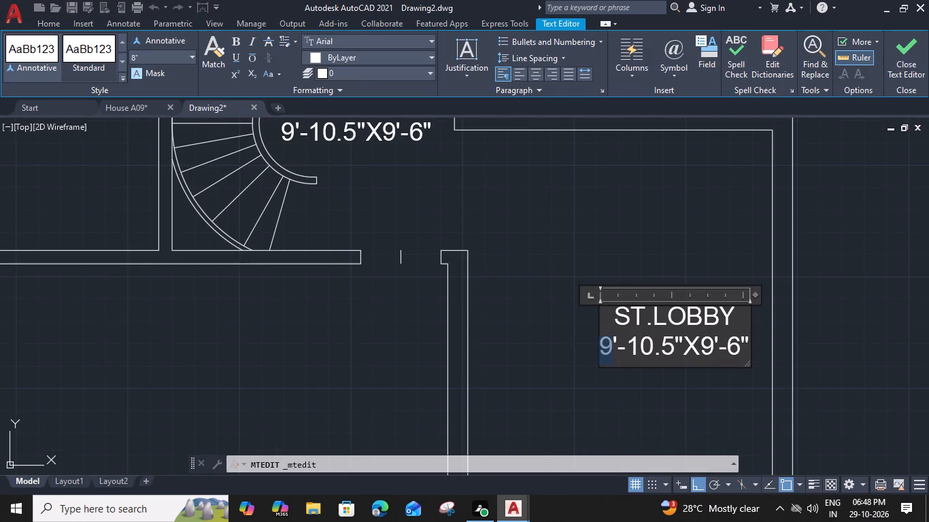
drag(594, 349, 565, 355)
text(11)
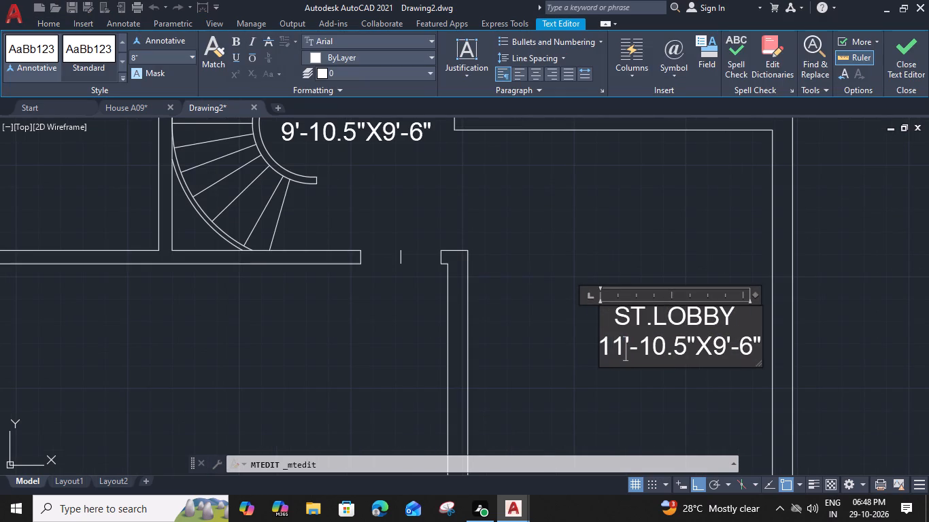
drag(688, 349, 642, 352)
key(6)
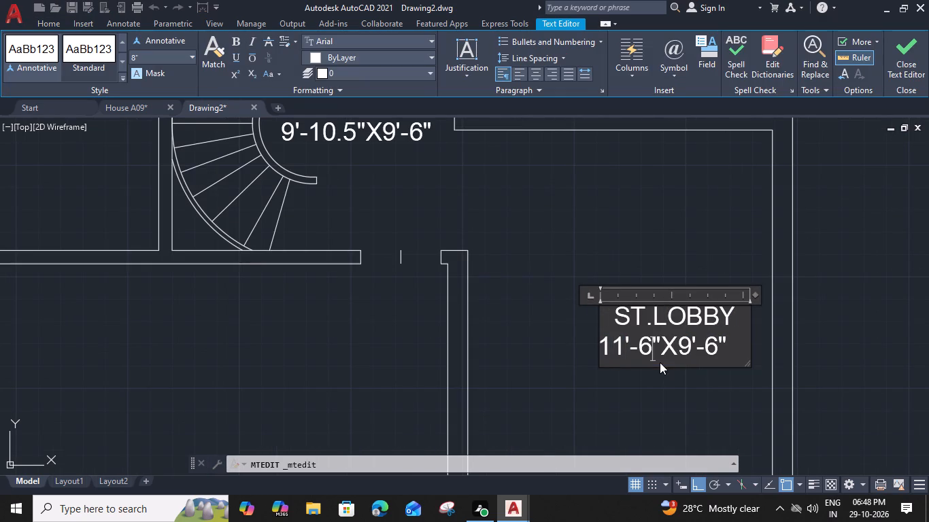
middle_drag(720, 375, 688, 374)
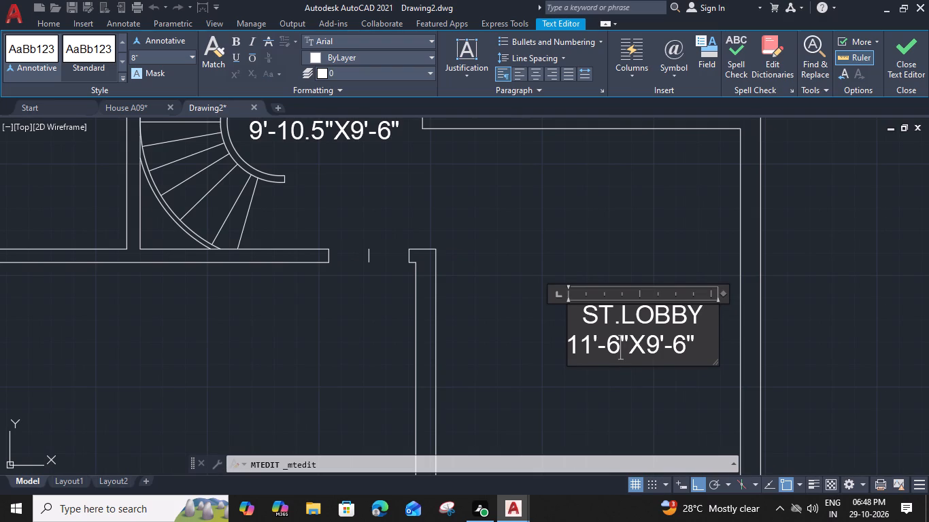
drag(660, 340, 649, 339)
key(1)
key(5)
Rename the copied label's room as DRAWING, narrow its text box to fit, and finish editing.
drag(707, 311, 577, 324)
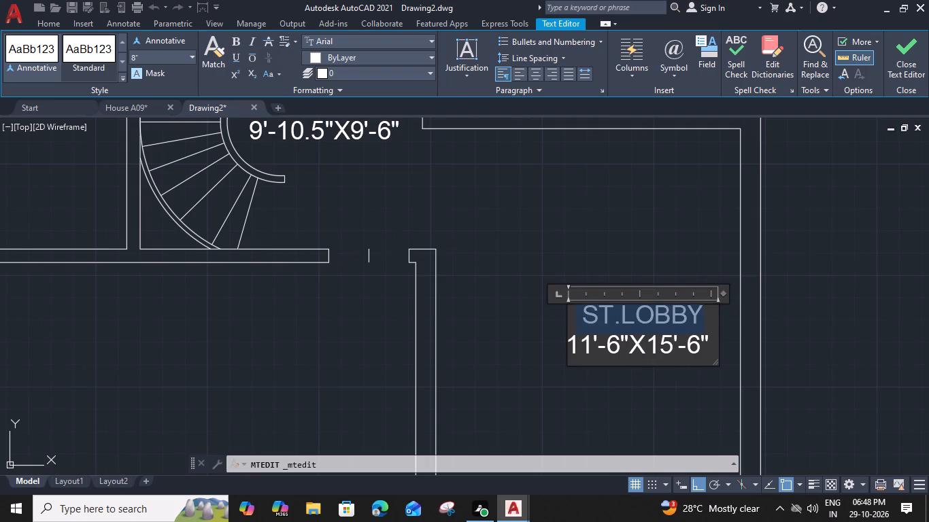
drag(577, 324, 575, 324)
text(DR)
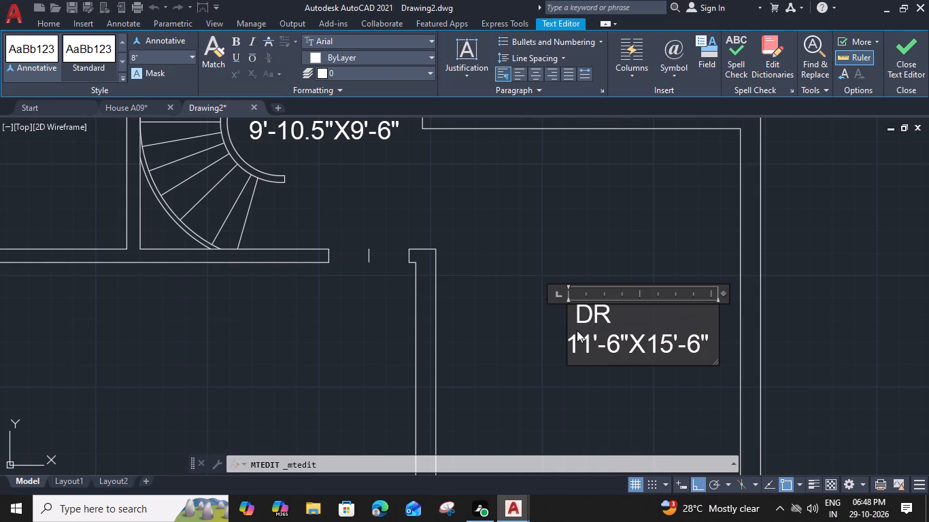
text(AWING)
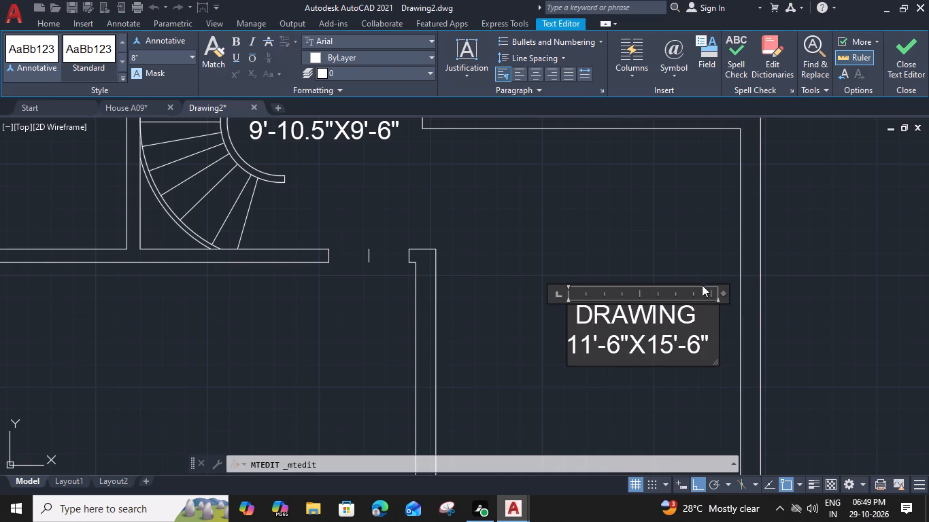
drag(721, 292, 718, 292)
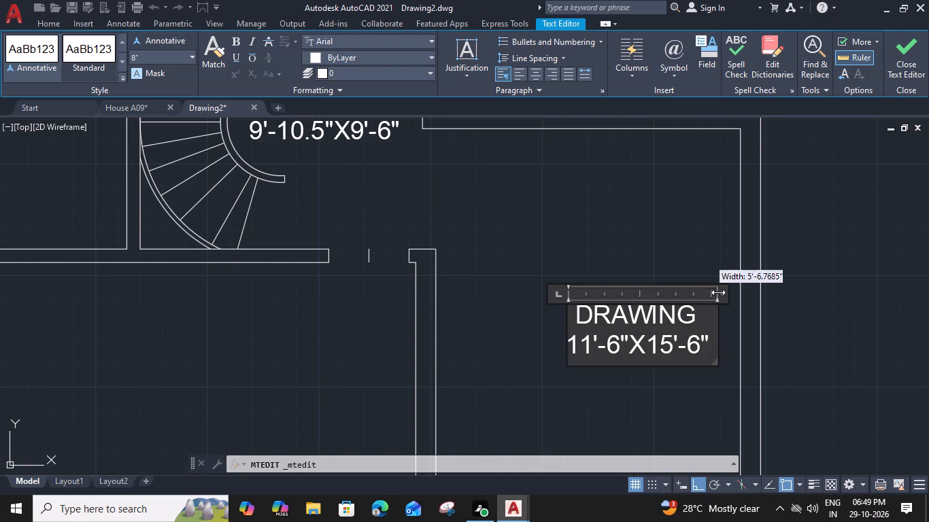
drag(718, 292, 711, 295)
click(715, 389)
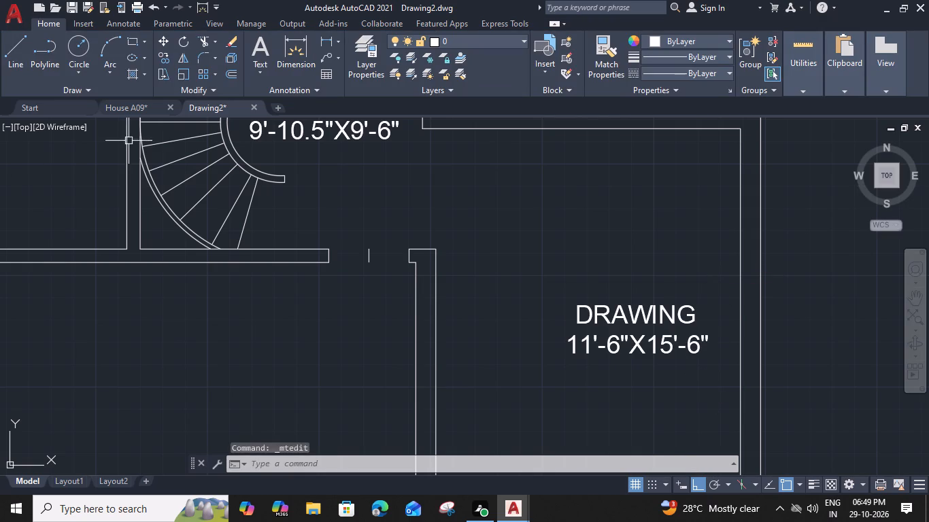
Move the DRAWING label about 2 feet left, and move it about 3.5 feet down within its room.
click(593, 342)
text(M)
key(space)
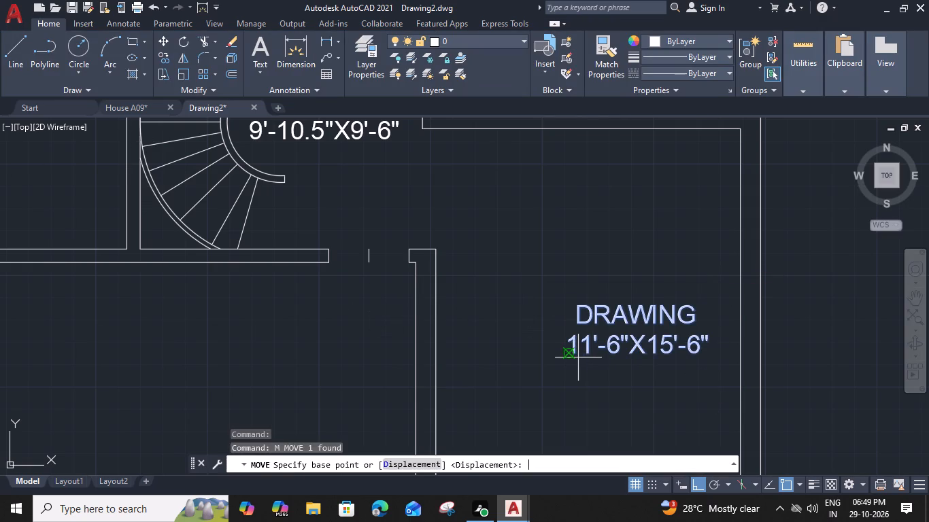
click(571, 354)
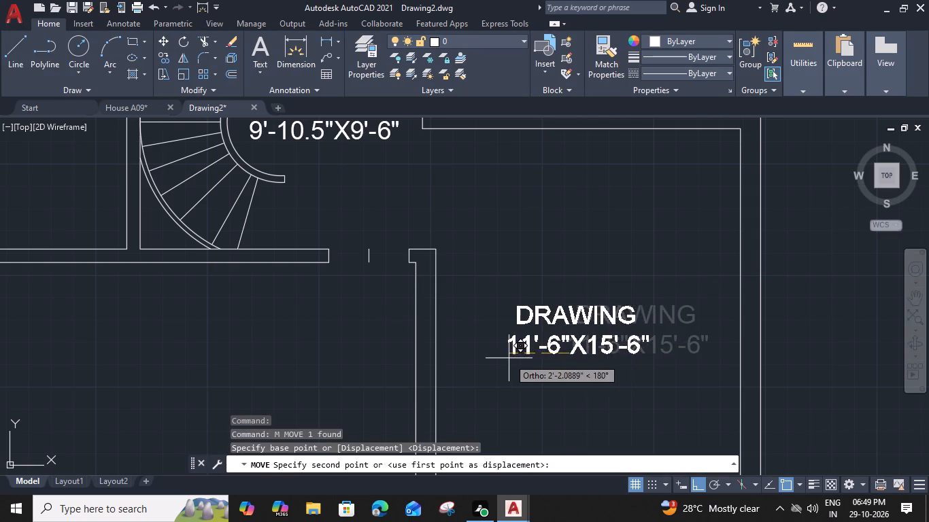
click(507, 358)
click(526, 350)
text(M)
key(space)
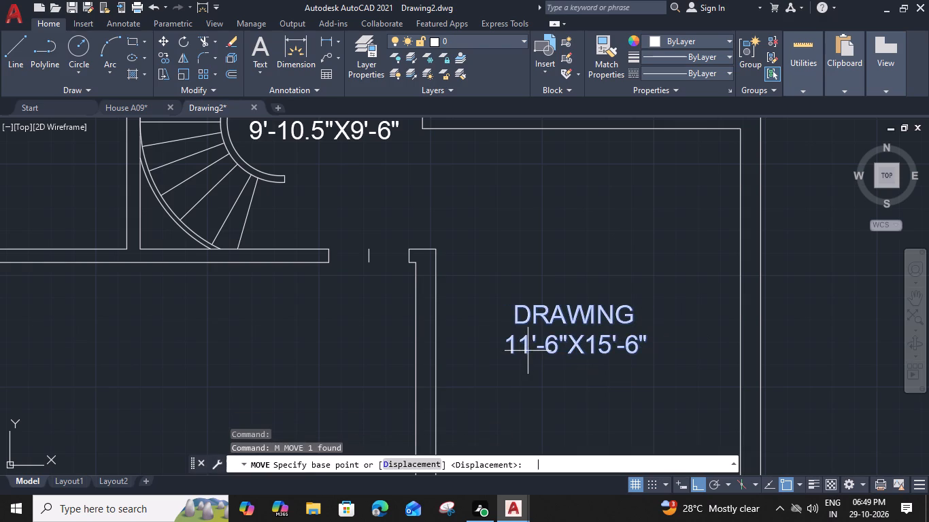
click(503, 358)
middle_drag(507, 383, 502, 286)
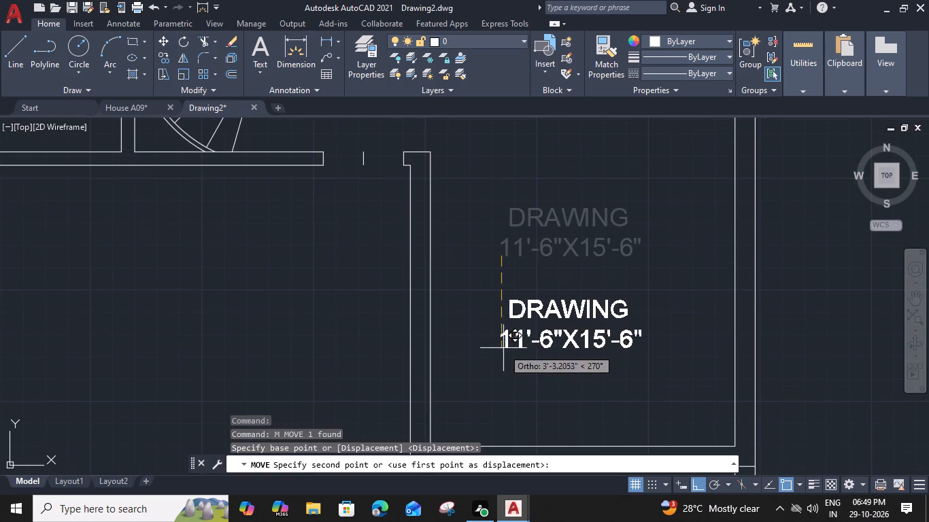
click(504, 351)
Copy the DRAWING label into the room west of the curved staircase, against the outer wall's inner face.
scroll(503, 321, down, 1)
click(531, 321)
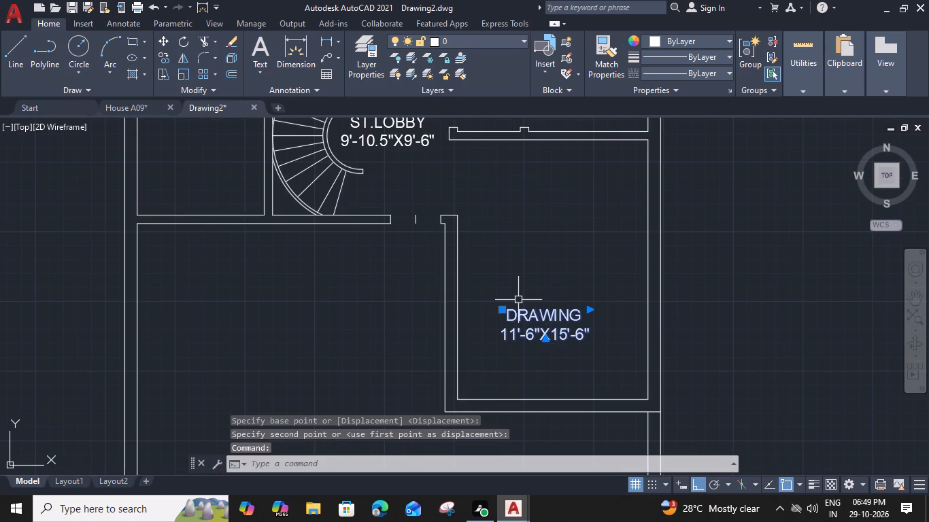
text(CO)
key(space)
click(507, 341)
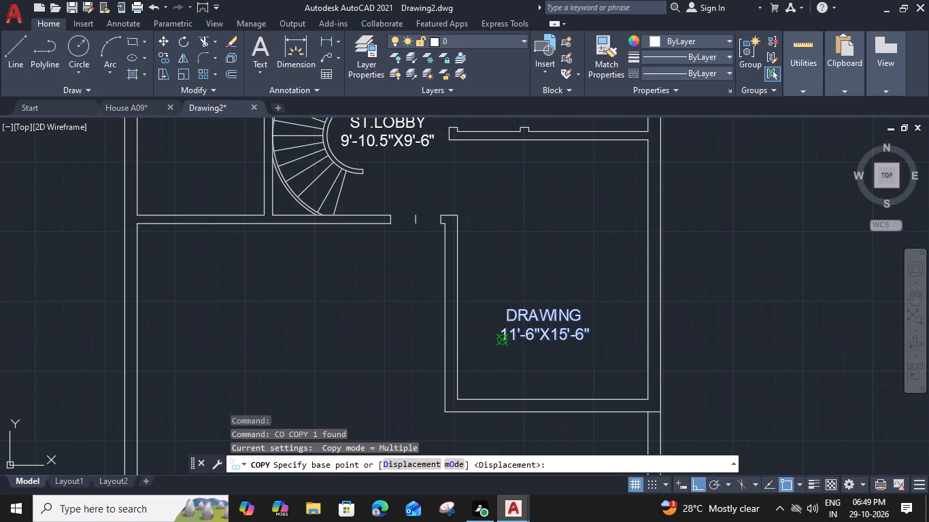
middle_drag(407, 298, 659, 372)
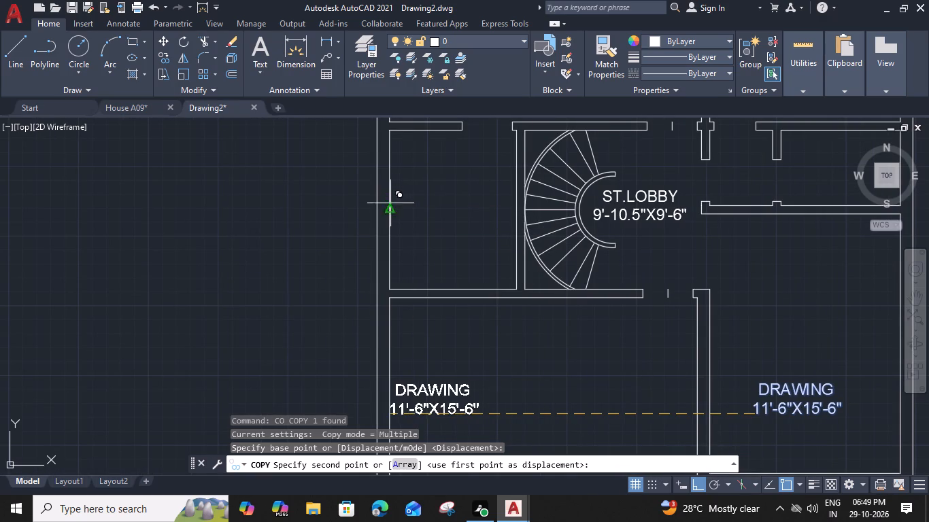
click(390, 209)
key(Escape)
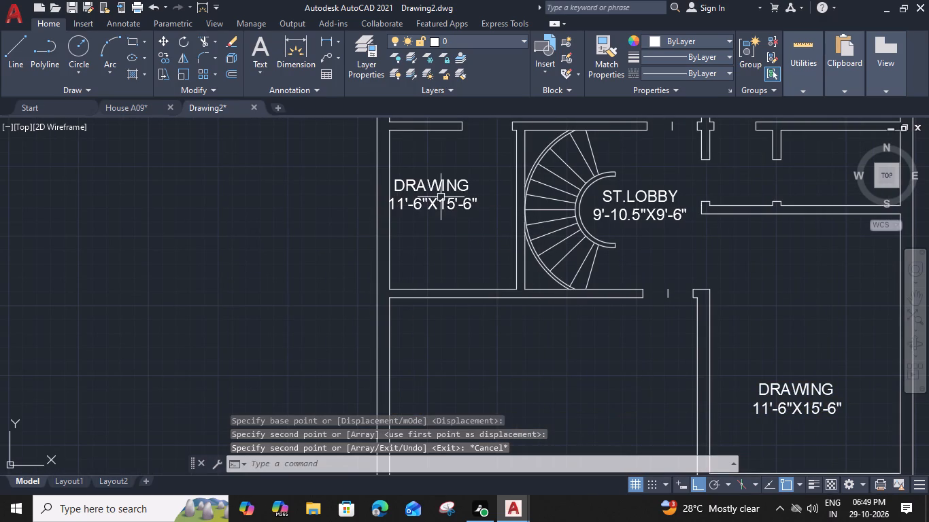
Rename the room in the copied label west of the staircase as KITCHEN.
double_click(441, 197)
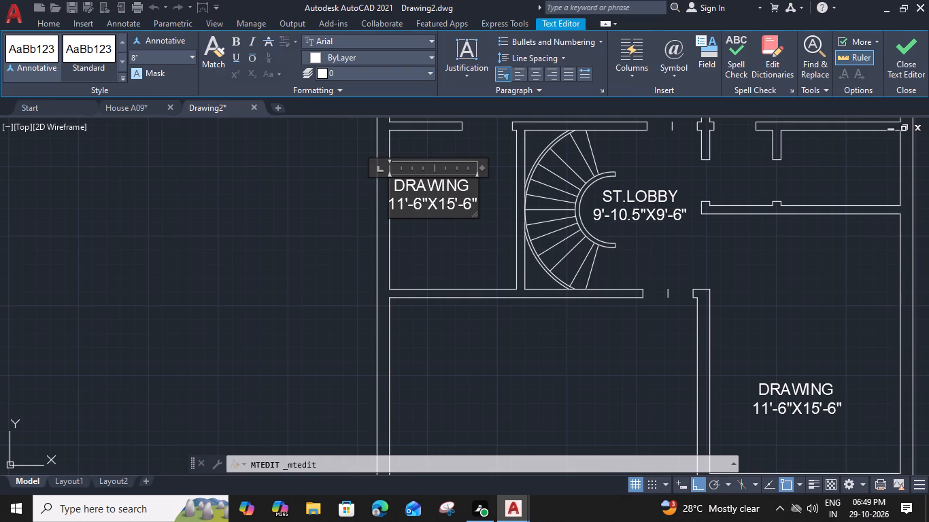
middle_drag(479, 203, 499, 268)
scroll(492, 250, up, 1)
drag(490, 249, 490, 249)
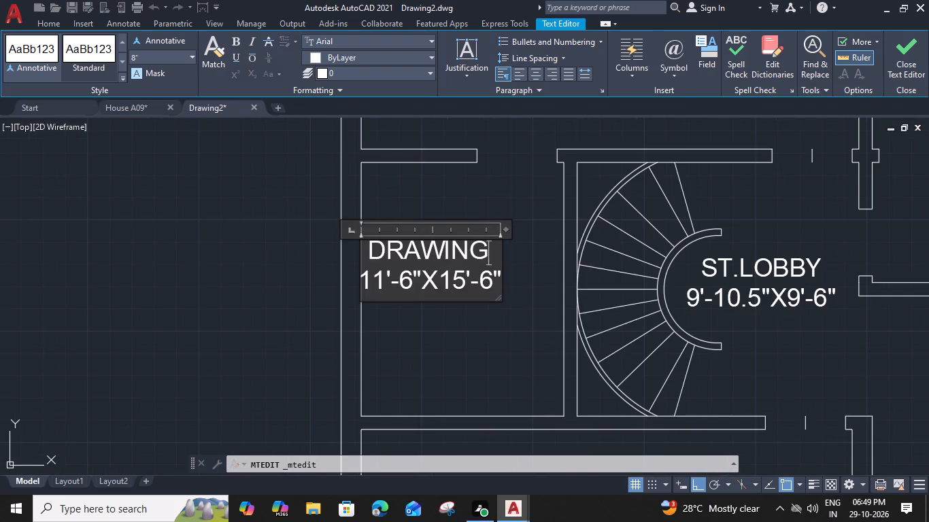
drag(490, 249, 371, 245)
text(KITCHEN)
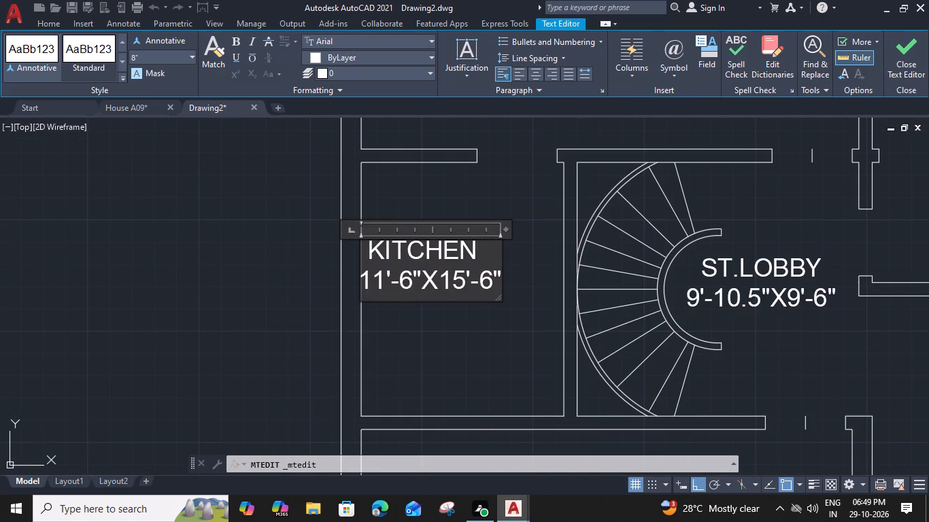
Change the KITCHEN label's dimensions to 7'-7.5"X9'-6", narrow its text box slightly, and finish editing.
scroll(376, 278, up, 1)
drag(385, 282, 355, 283)
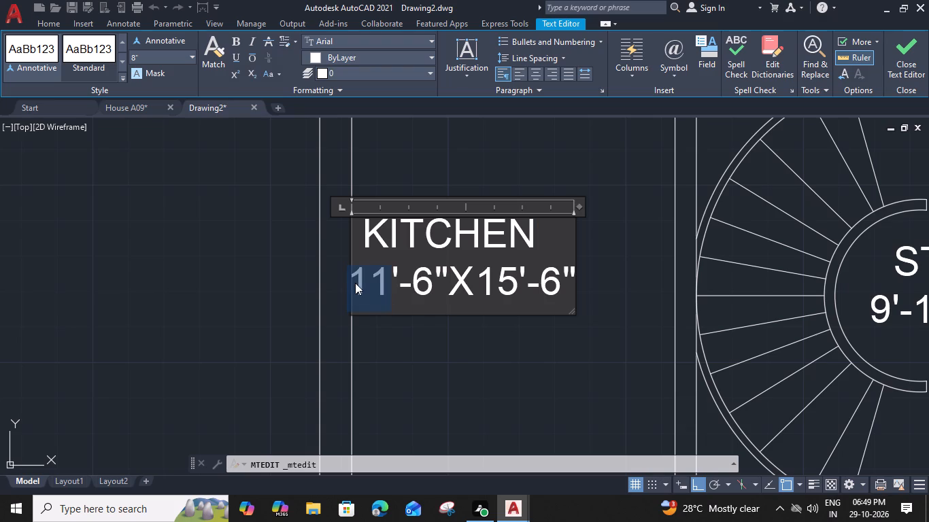
key(7)
scroll(404, 285, up, 1)
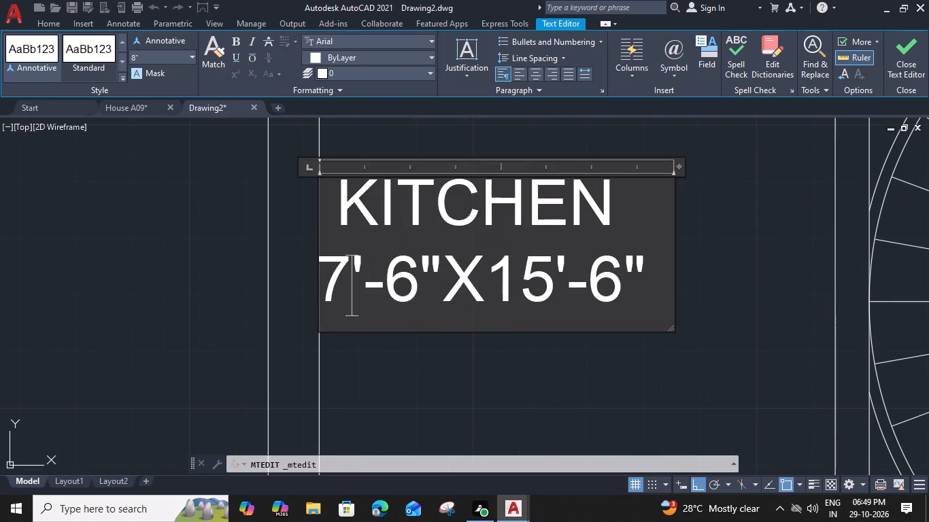
drag(415, 288, 396, 292)
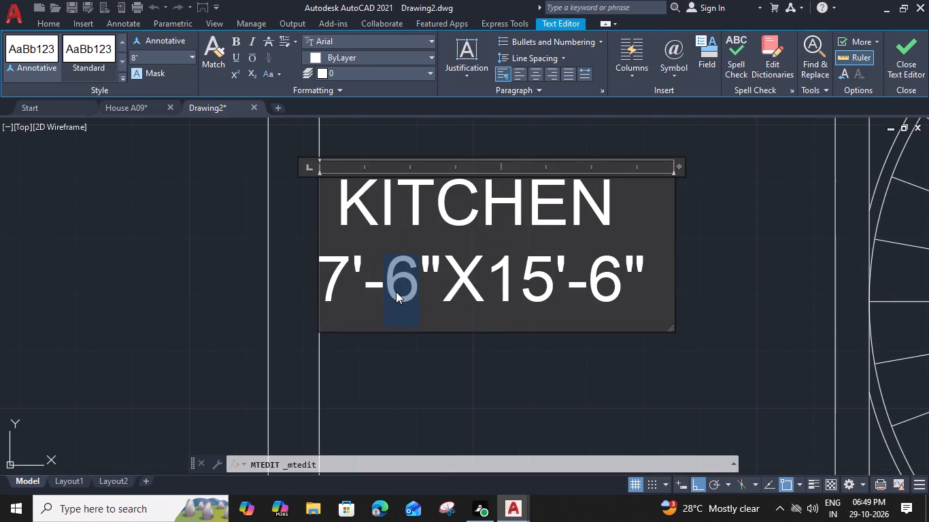
key(7)
text(.5)
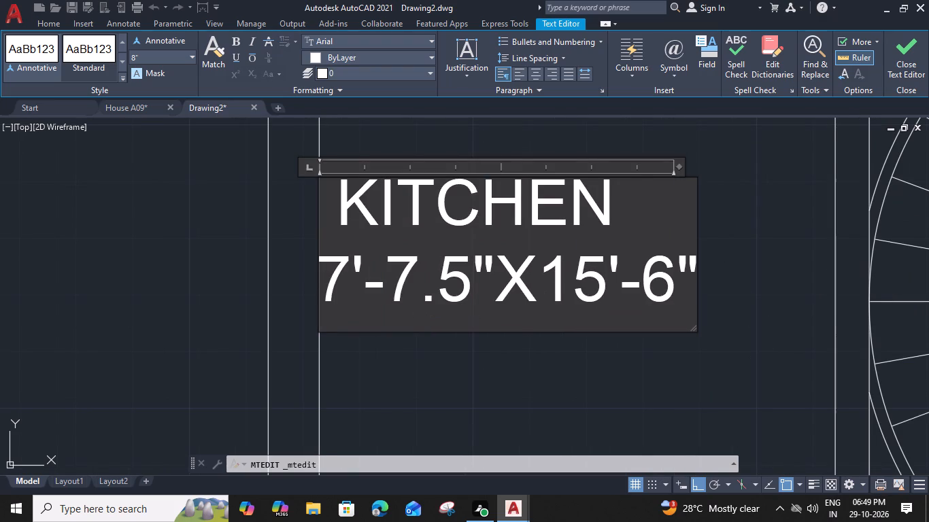
drag(606, 285, 552, 285)
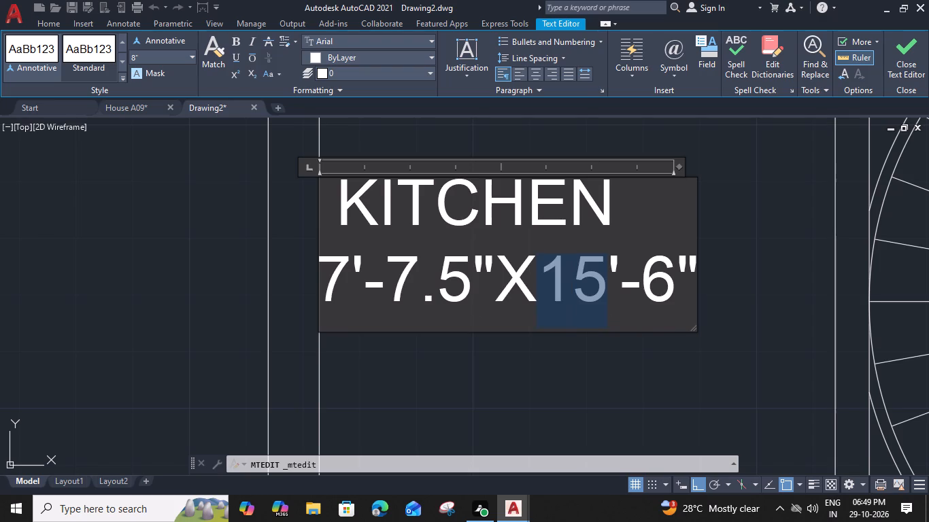
drag(552, 285, 551, 285)
key(9)
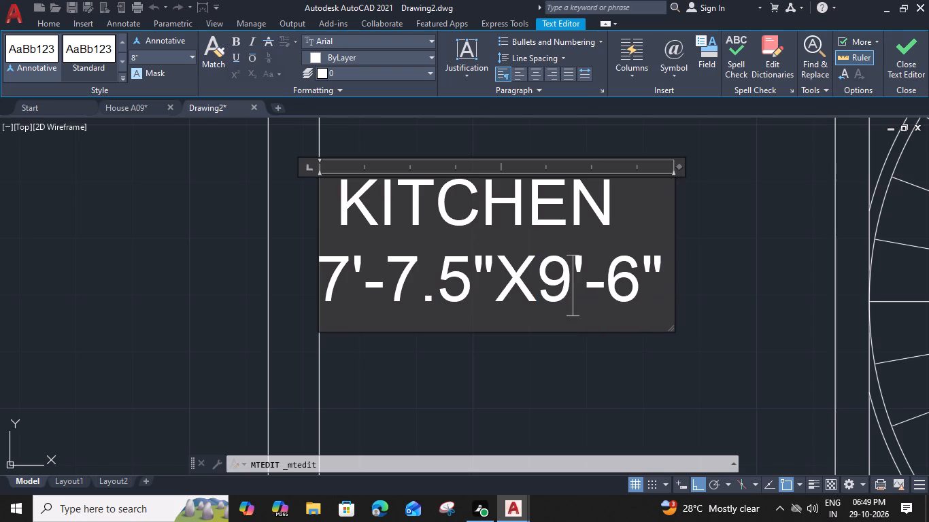
drag(675, 213, 666, 211)
click(715, 328)
Move the KITCHEN label right, clear of the outer wall, so it sits roughly midway across the room.
click(628, 285)
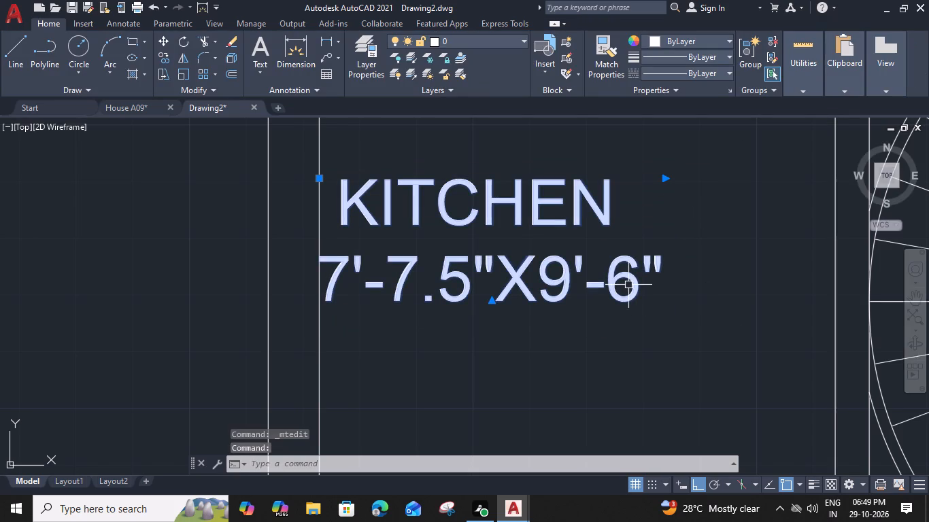
text(M)
key(space)
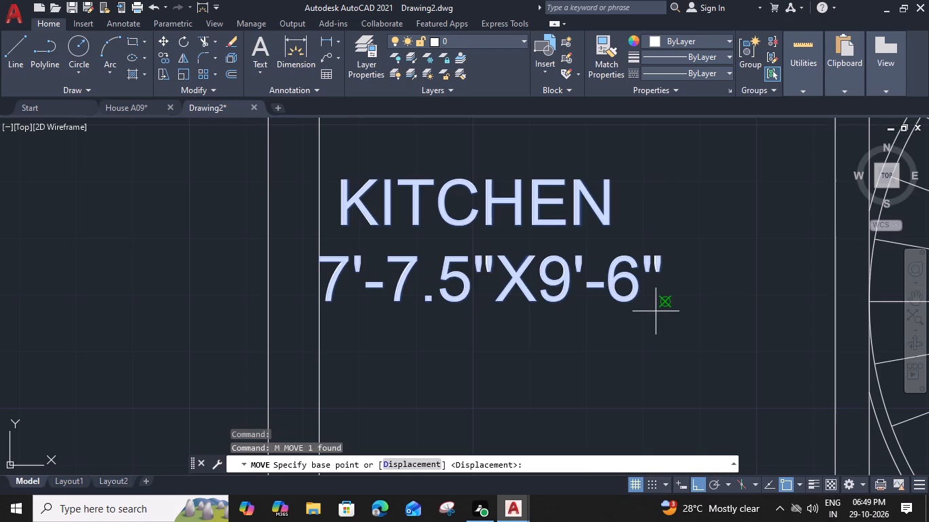
click(663, 300)
click(751, 292)
Copy the KITCHEN label into the middle room along the north wall, starting at its west partition.
scroll(751, 292, down, 3)
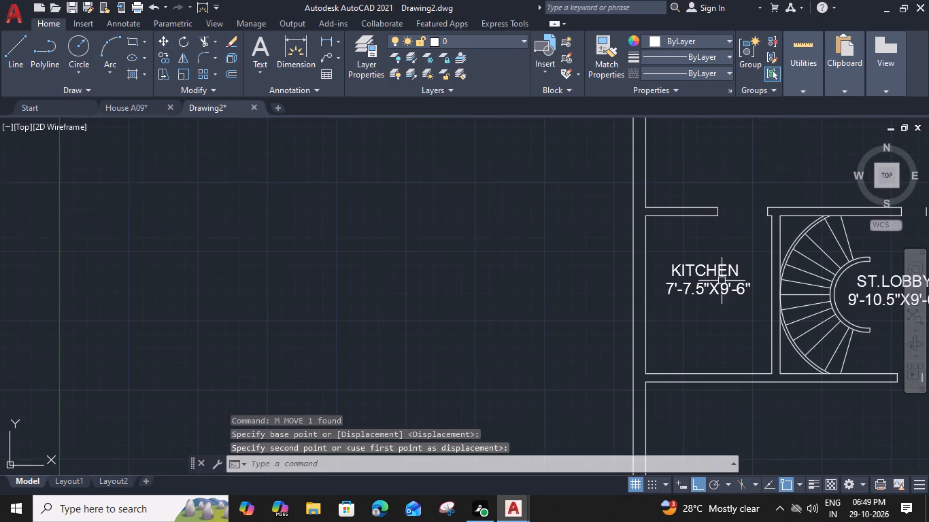
click(692, 271)
text(CO)
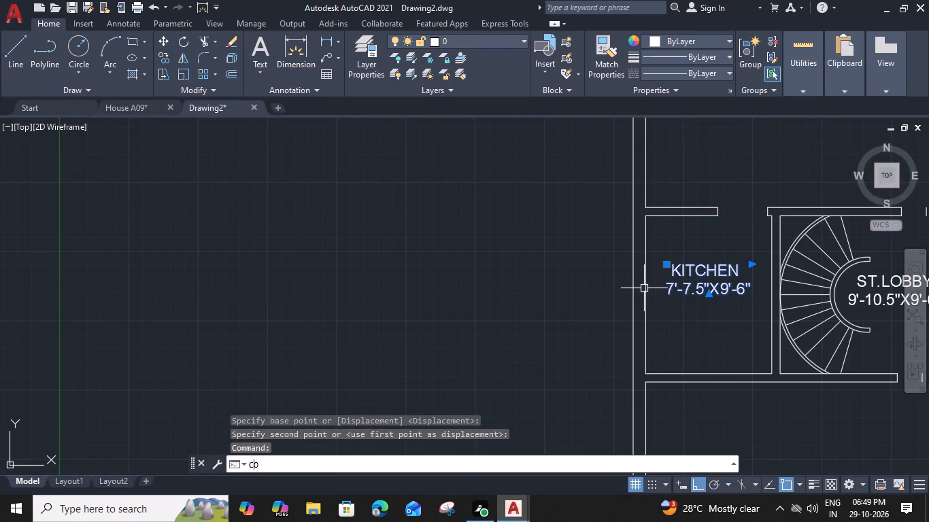
key(space)
click(666, 298)
middle_drag(660, 222, 639, 276)
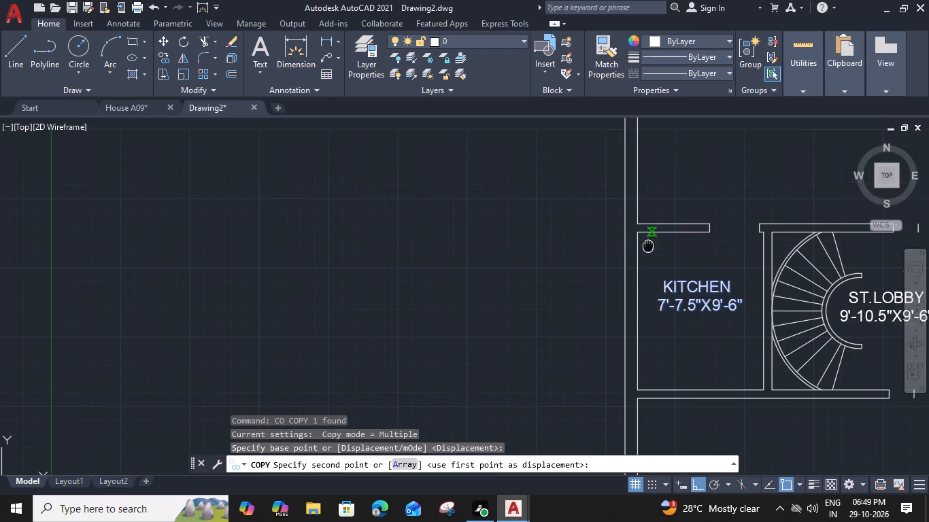
middle_drag(639, 276, 586, 401)
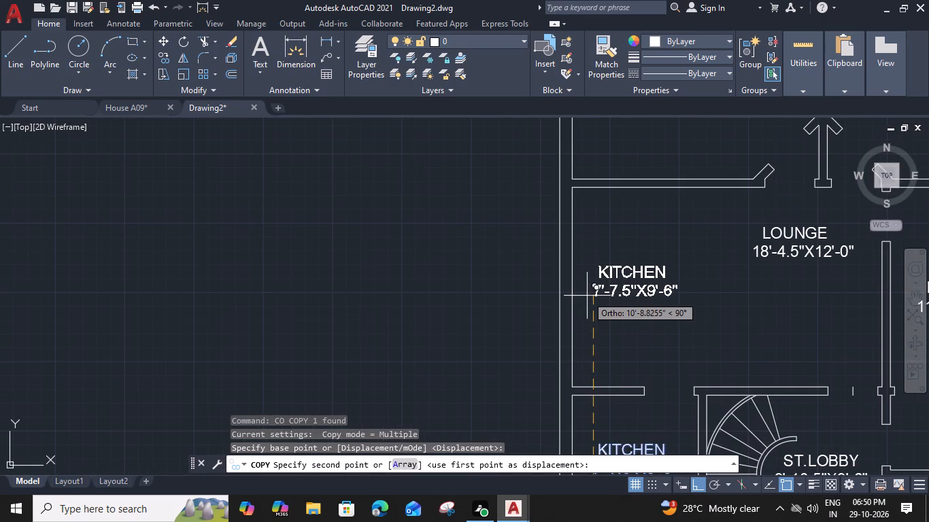
middle_drag(588, 261, 480, 440)
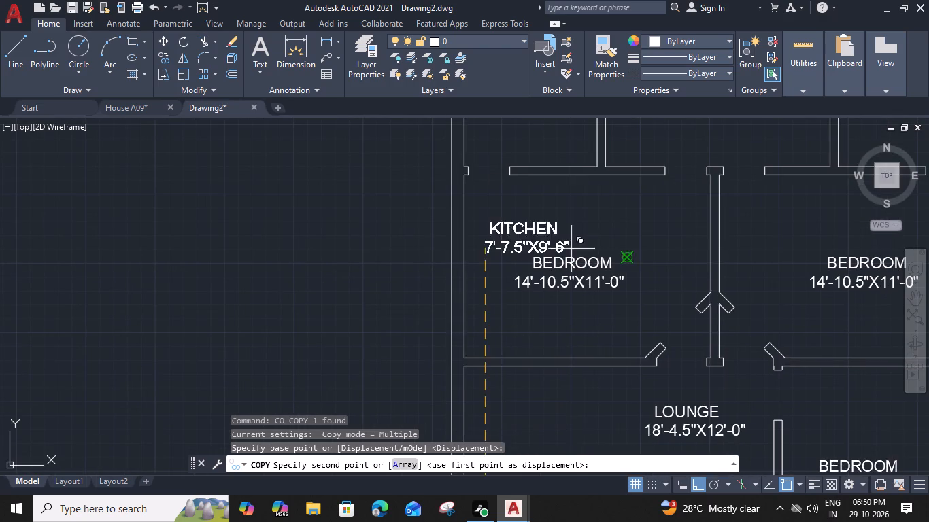
middle_drag(580, 209, 483, 329)
click(508, 255)
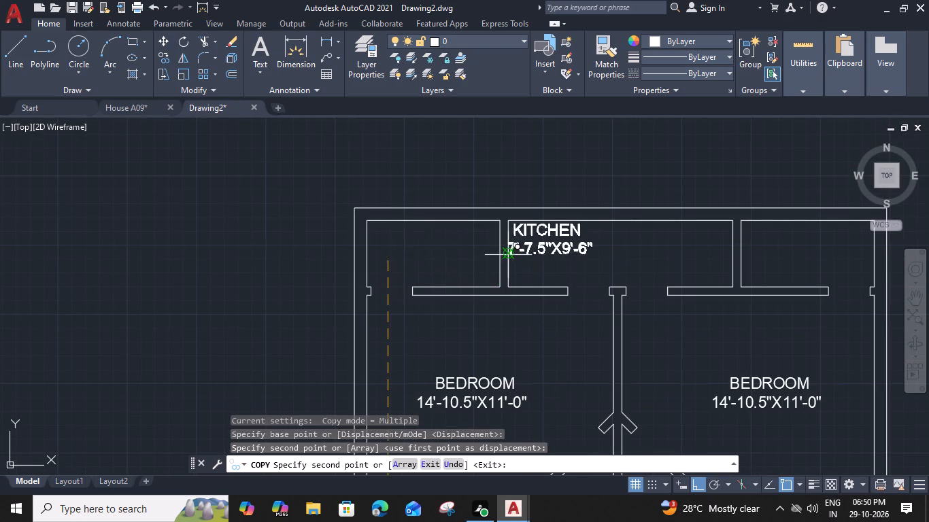
key(Escape)
Move the copied label in the north middle room about 3'-9" right, and move it slightly down.
click(586, 247)
text(M)
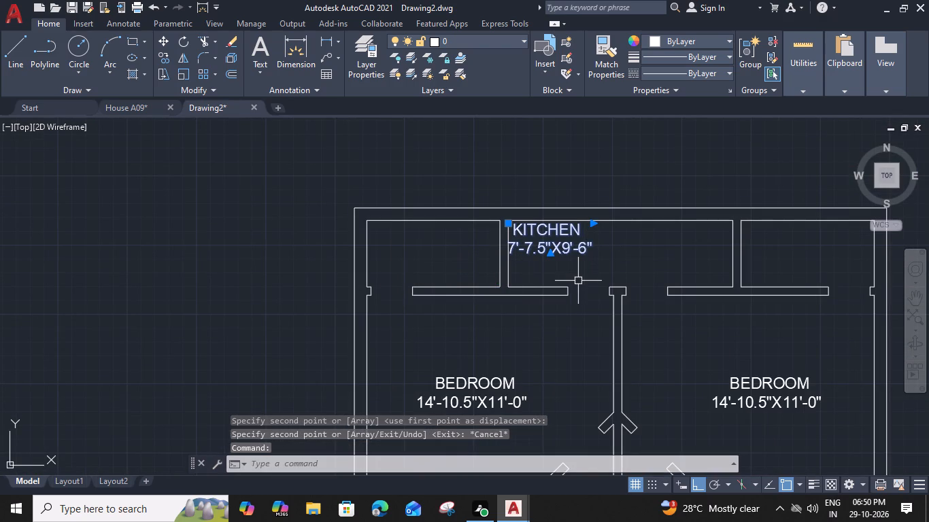
key(space)
click(592, 254)
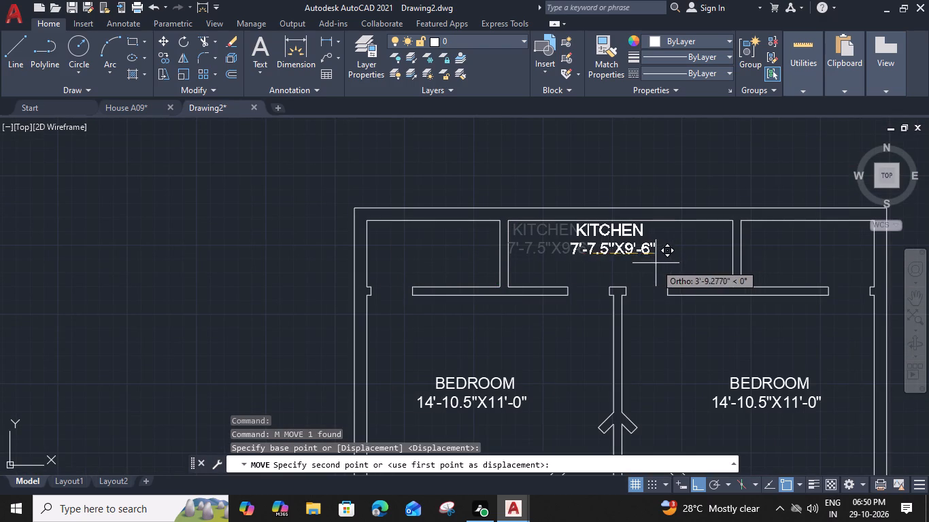
click(656, 263)
click(622, 253)
text(M)
key(space)
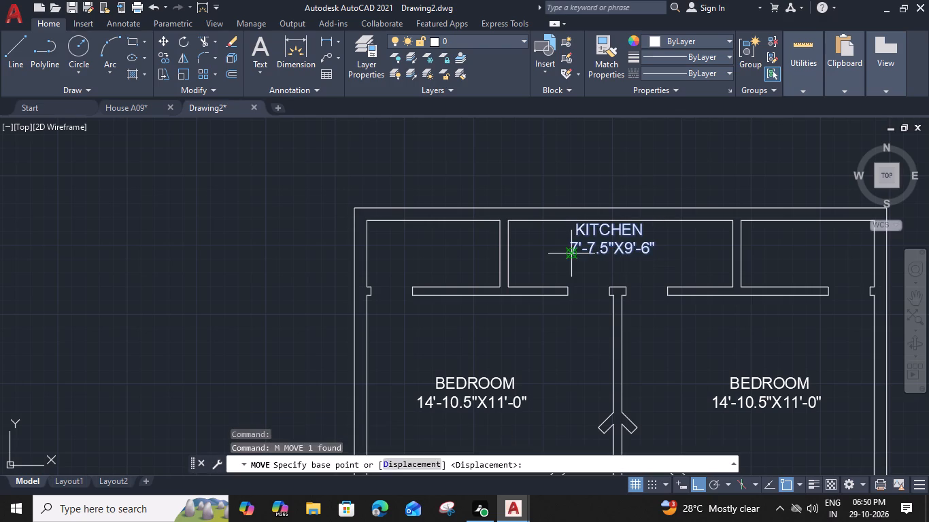
click(574, 258)
click(575, 273)
Replace the copied KITCHEN label in the north middle room with LAUNDRY 4'-6" WIDE and fit the text box width.
double_click(605, 264)
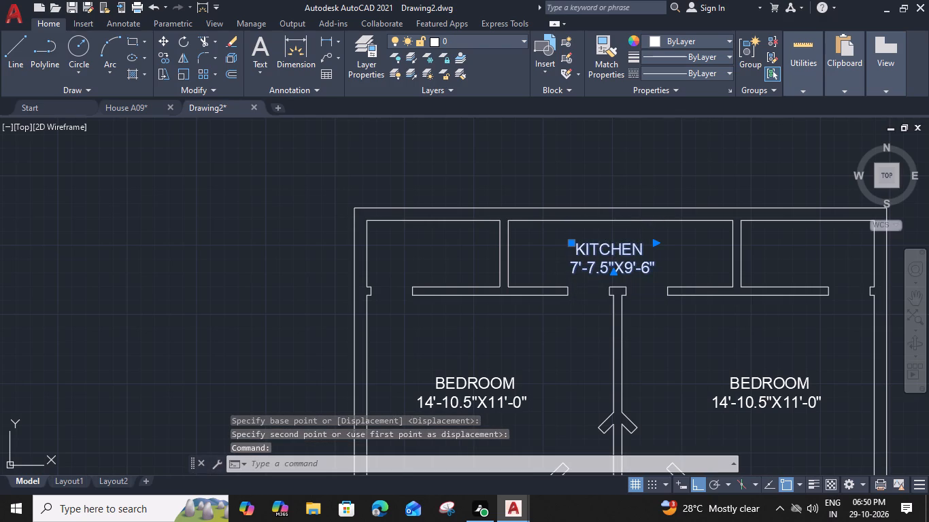
scroll(626, 255, up, 2)
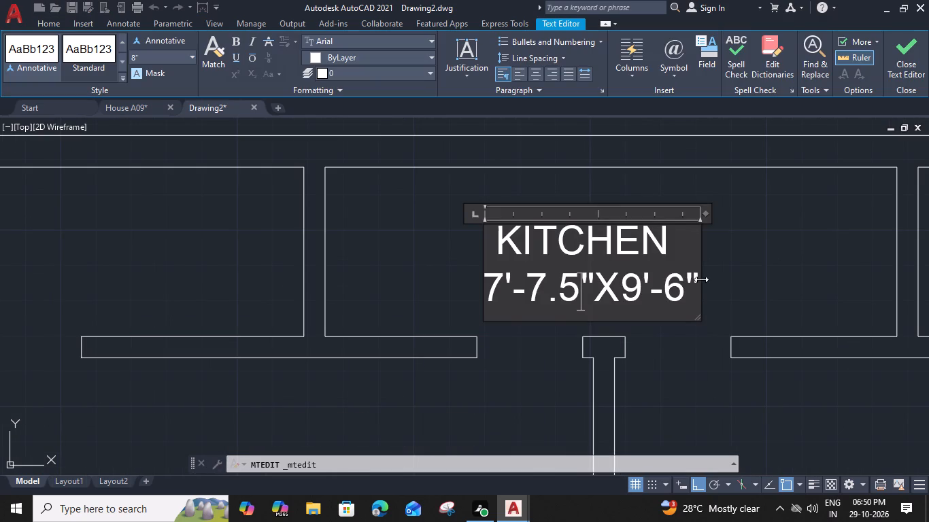
drag(699, 285, 709, 288)
drag(701, 285, 475, 264)
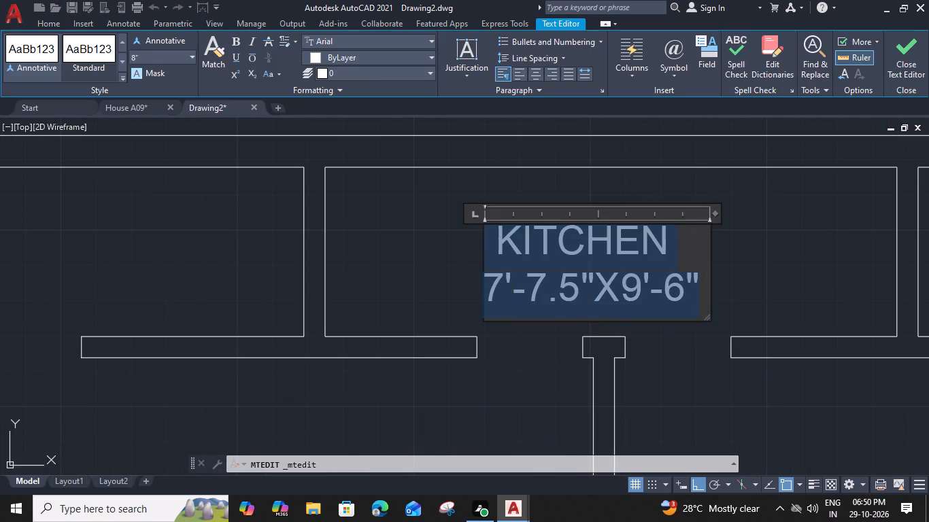
drag(475, 264, 473, 253)
key(l)
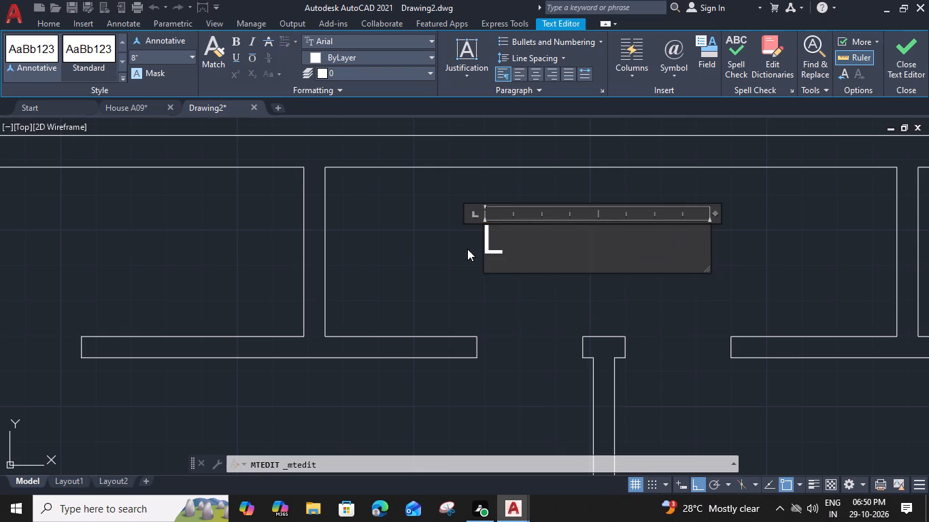
text(AUNDRY)
key(space)
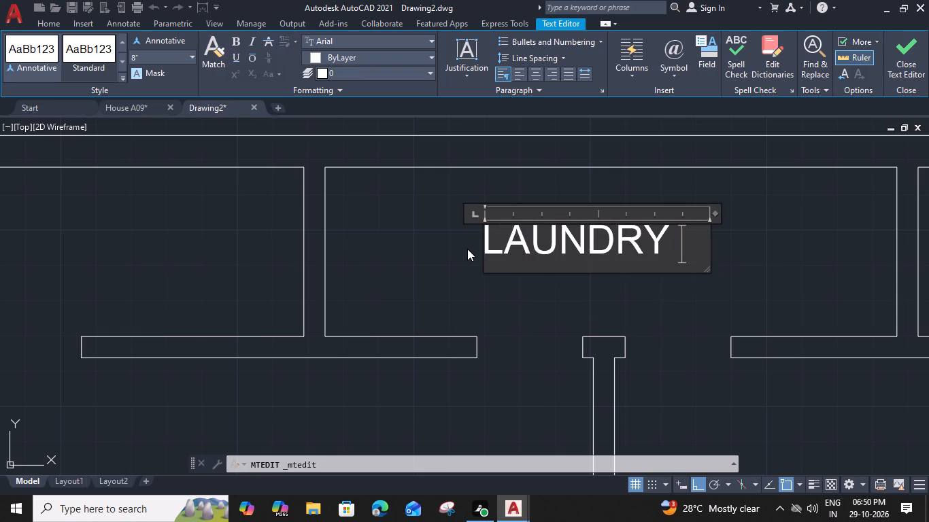
text(4'-)
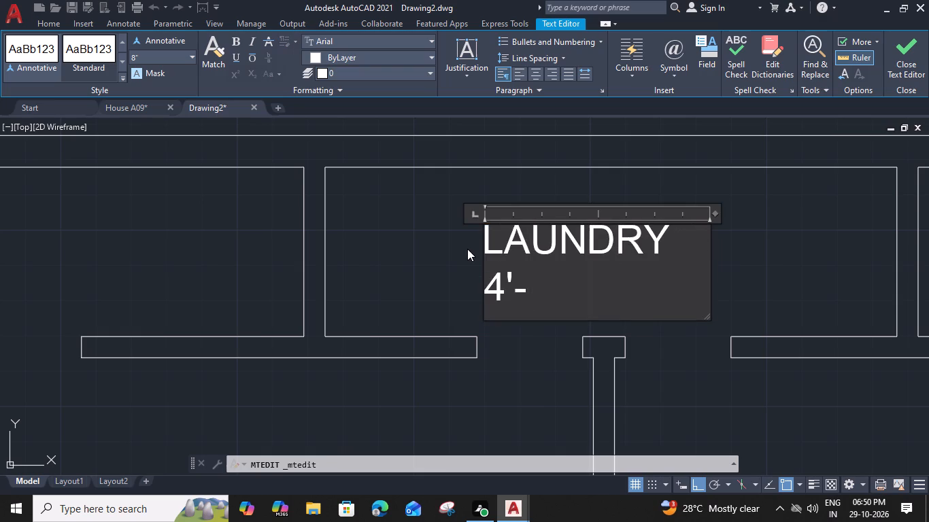
text(6" WIDE)
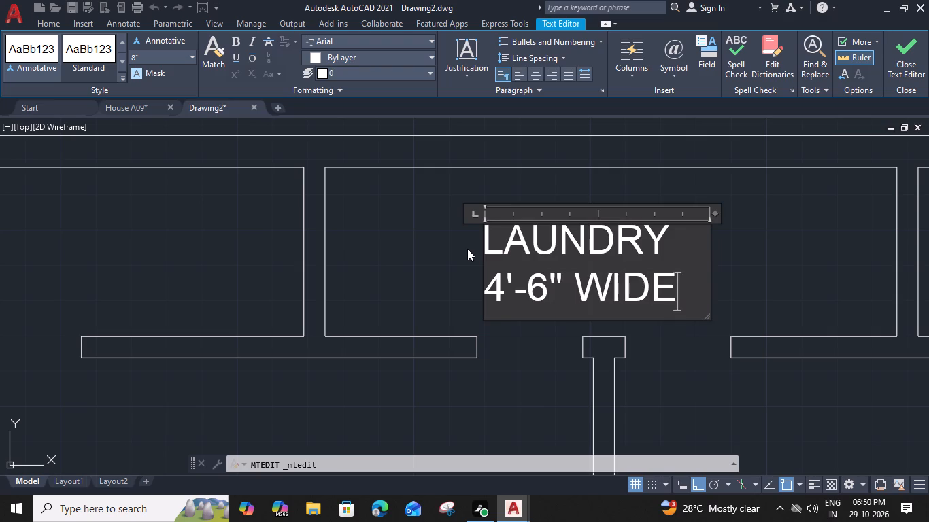
drag(709, 254, 685, 251)
click(754, 285)
scroll(752, 285, down, 1)
Copy the LAUNDRY label straight west into the northwest corner room.
click(632, 260)
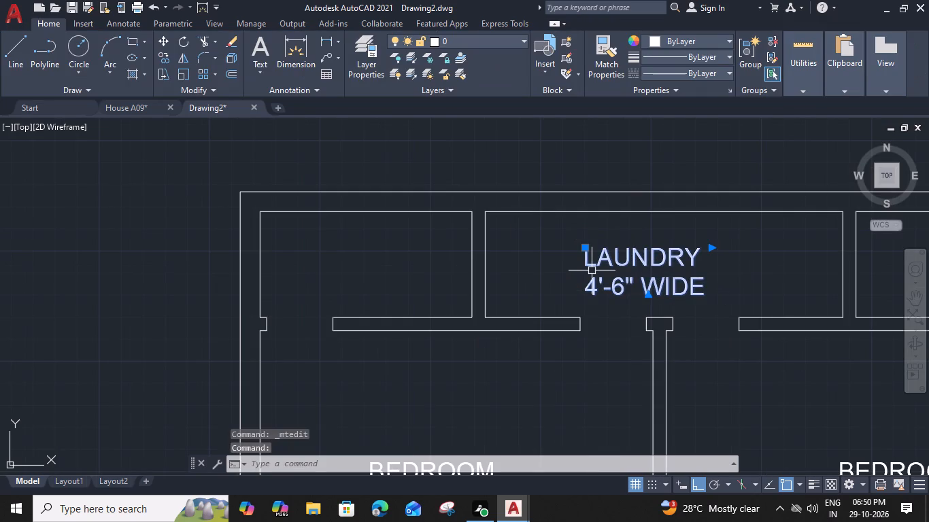
text(CO)
key(space)
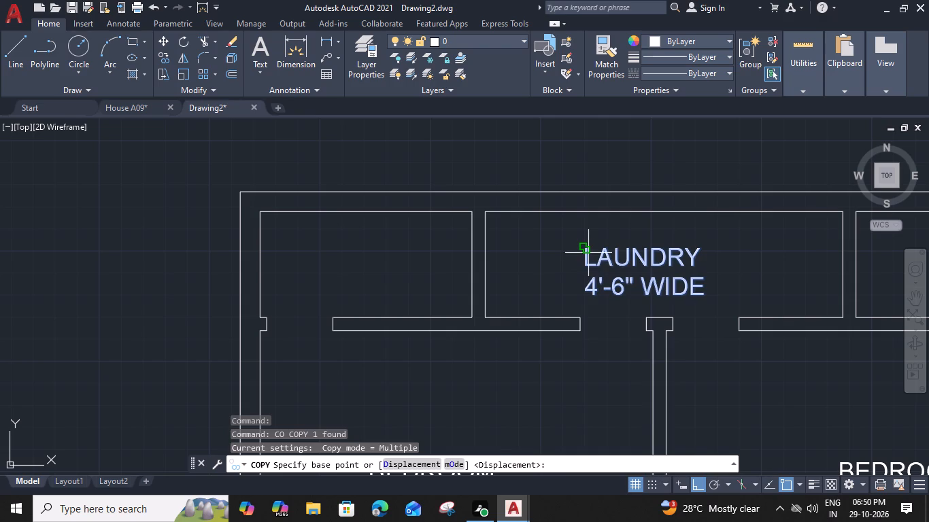
click(588, 249)
click(305, 252)
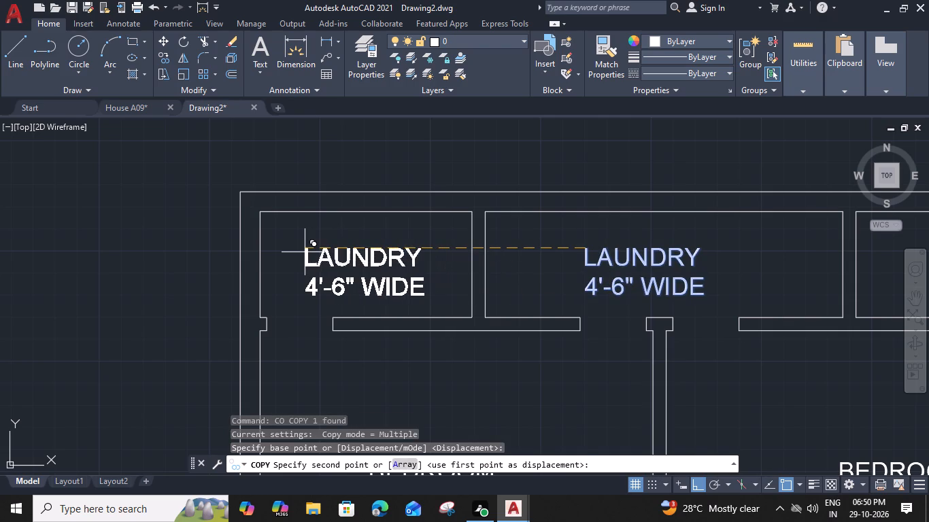
key(Escape)
Replace the northwest room's label text with BATH over 8'-0"X4'-6", indenting BATH to centre it above the dimensions.
double_click(329, 258)
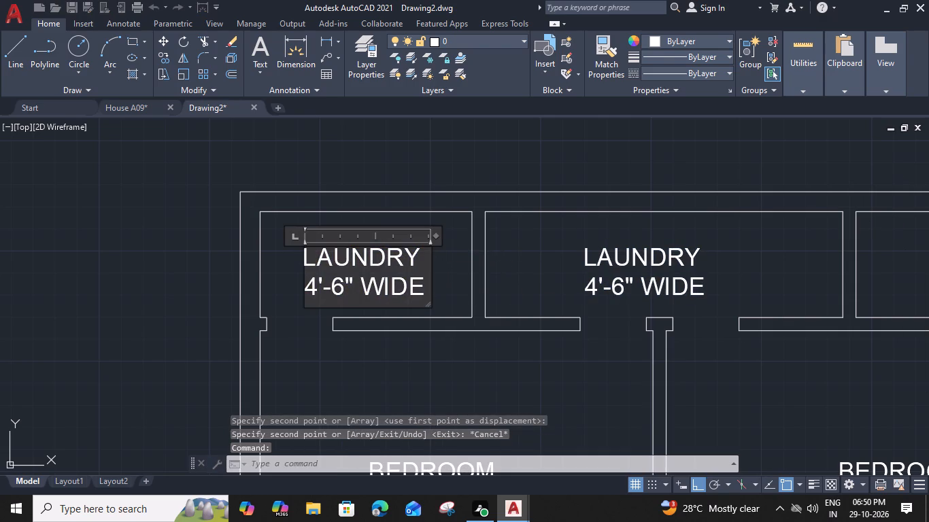
drag(424, 285, 297, 252)
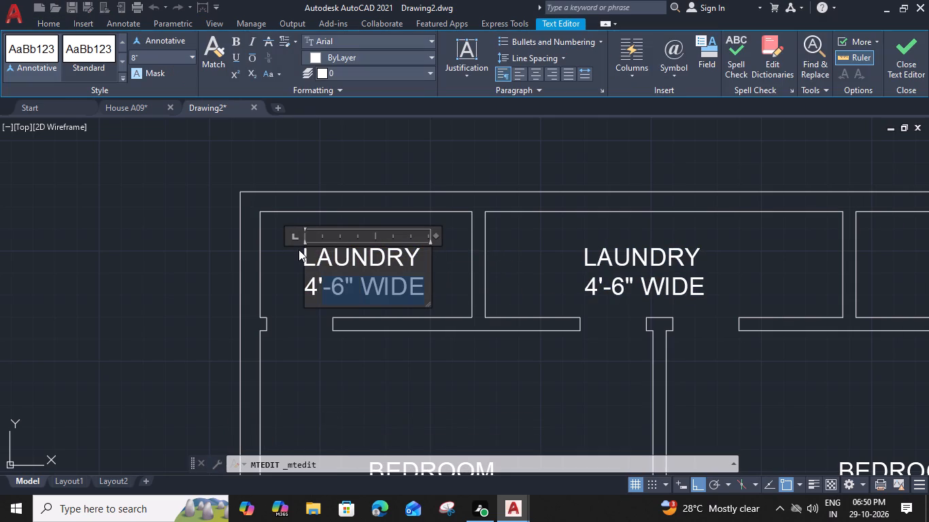
text(BATH)
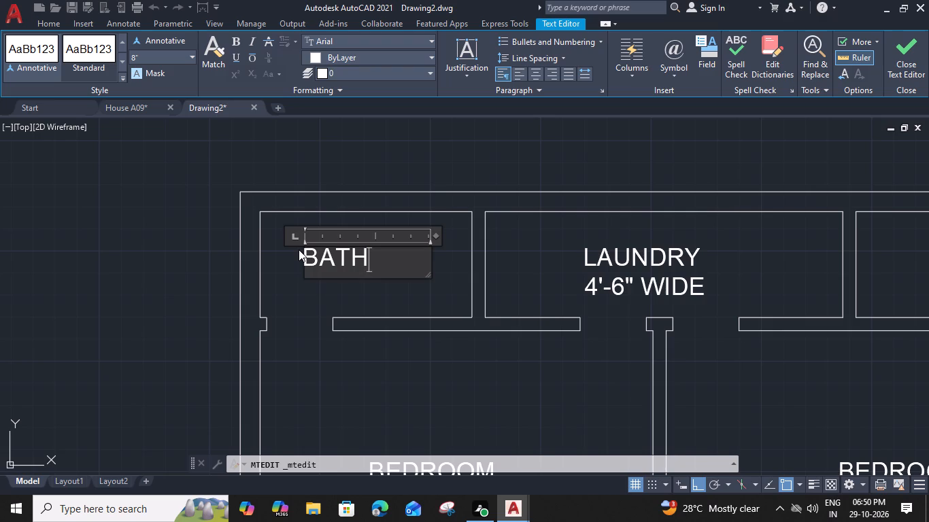
key(Return)
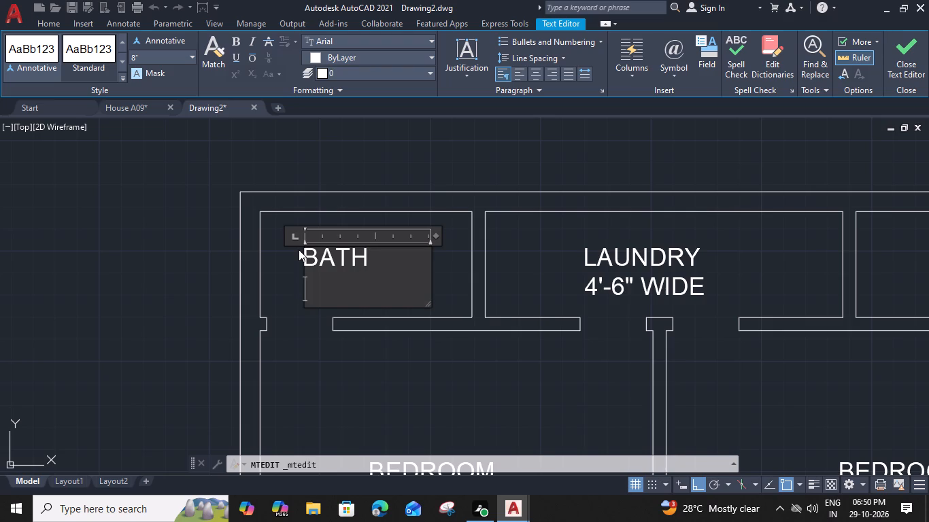
text(8'-0"X)
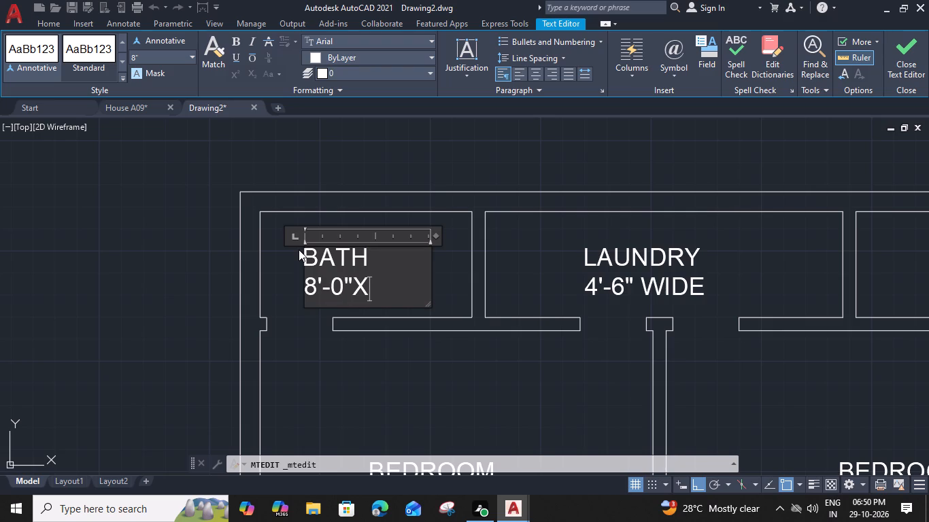
text(4')
text(-6")
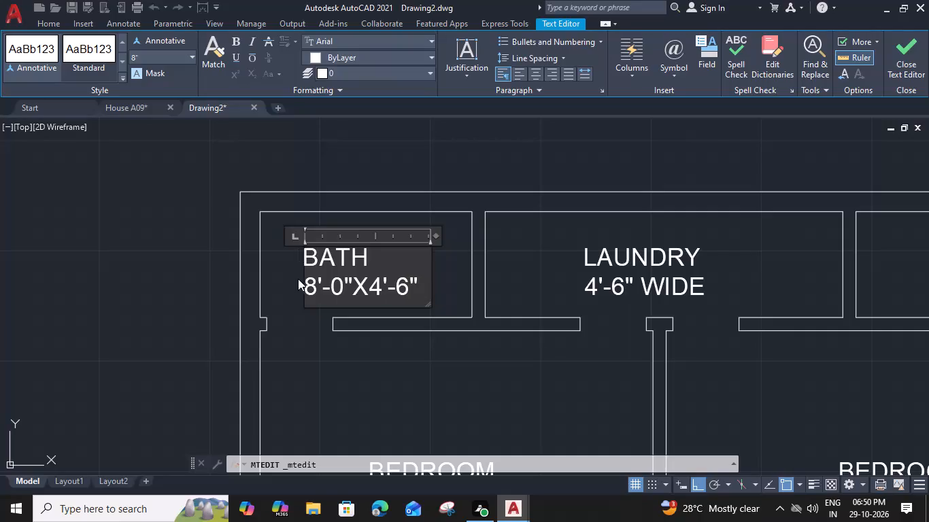
click(306, 260)
key(space)
key(space)
key(space)
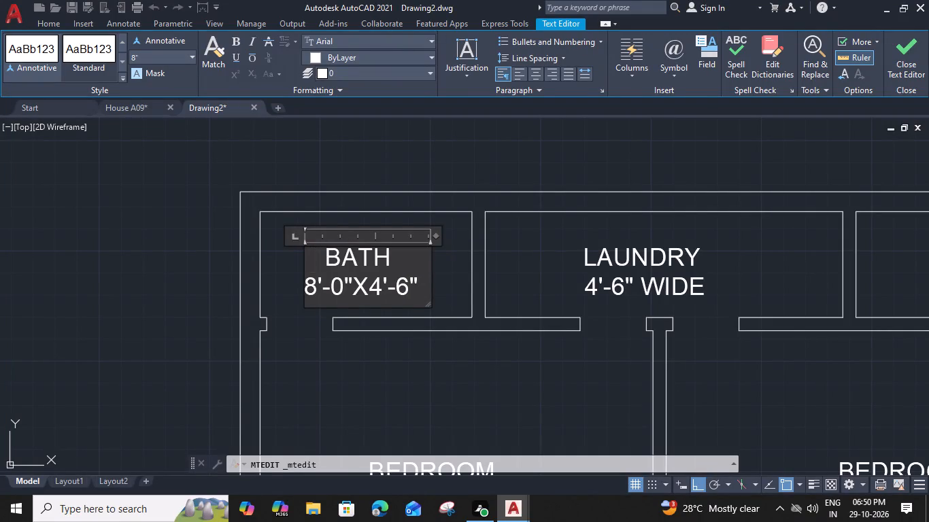
Reduce the whole BATH label to 5" text height, narrow its text box to fit, and finish editing.
drag(422, 287, 272, 246)
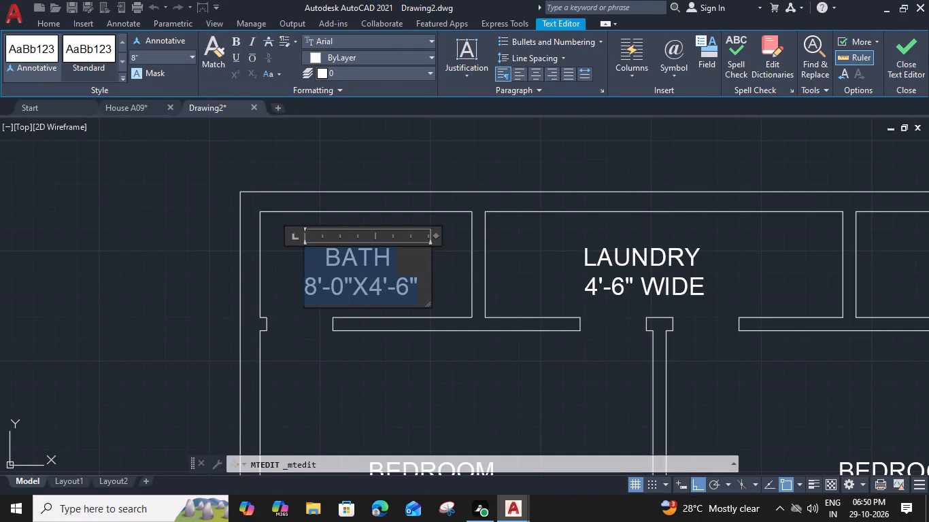
click(133, 60)
text(5")
key(Return)
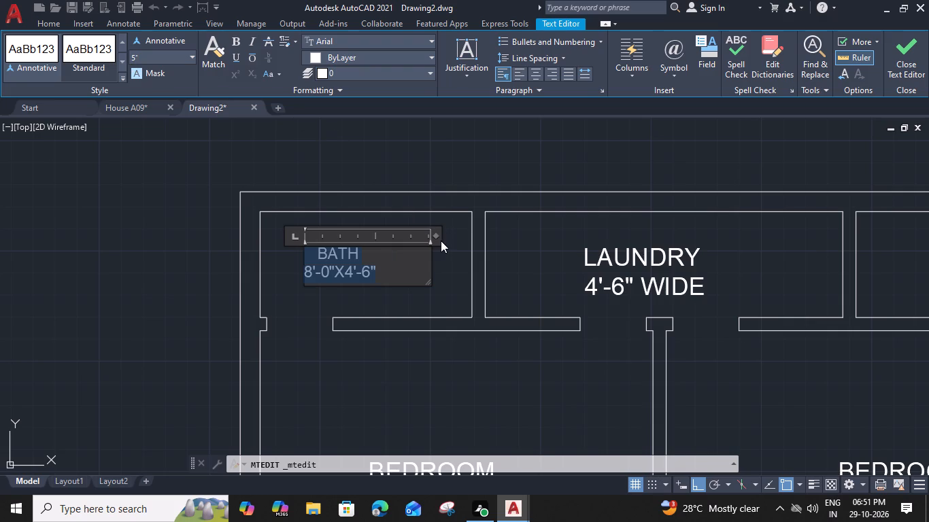
drag(435, 237, 381, 236)
click(418, 273)
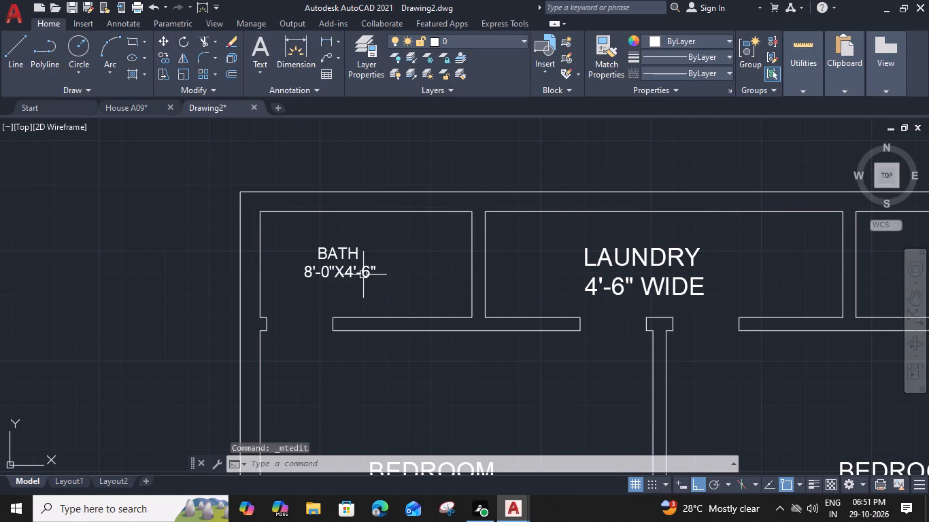
Copy the BATH label into the northeast corner room and into the small room east of the stair lobby.
click(363, 275)
text(CO)
key(space)
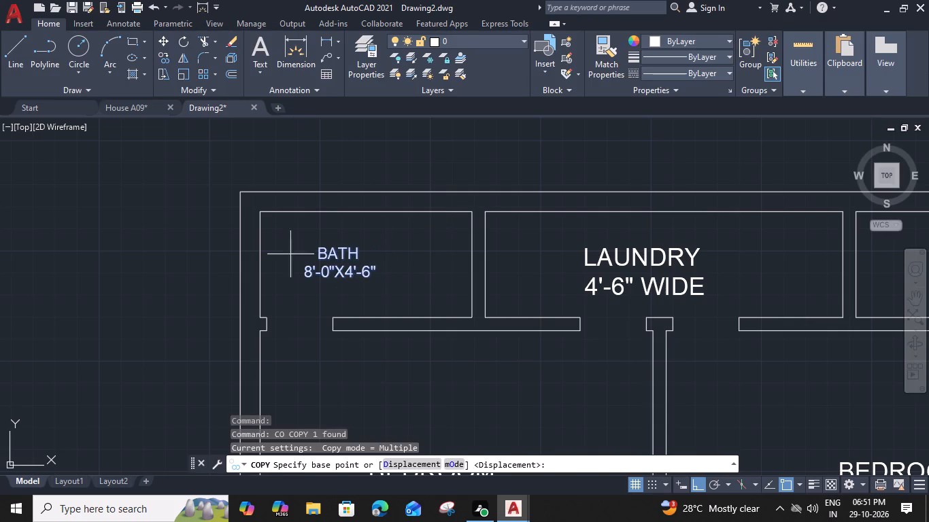
drag(261, 264, 269, 264)
middle_drag(574, 253, 229, 284)
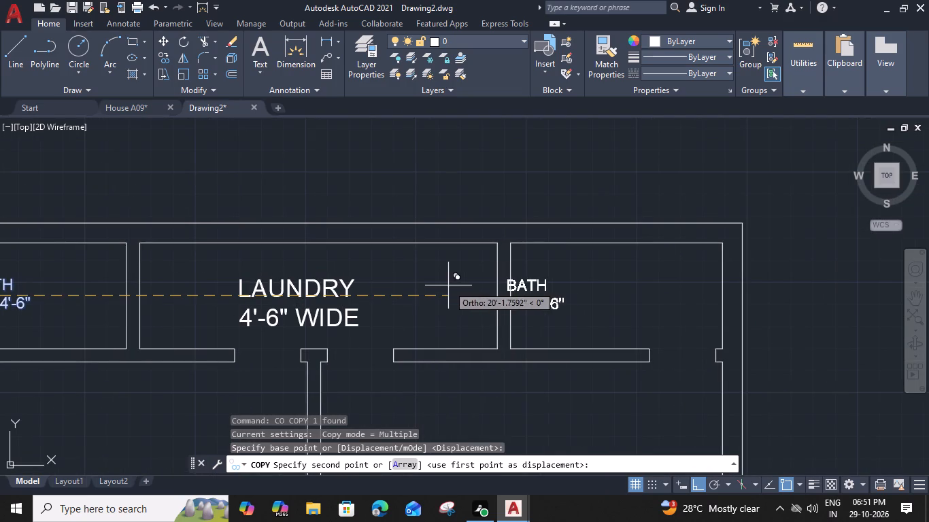
click(513, 298)
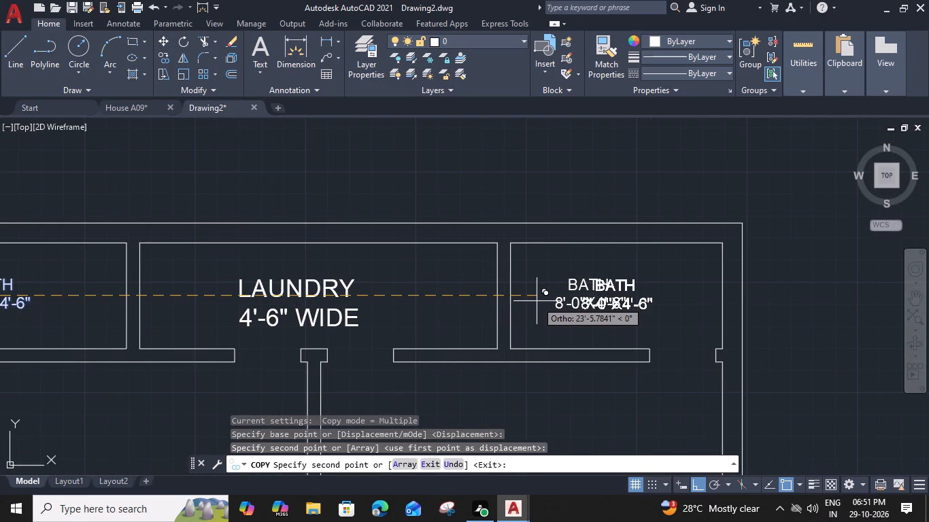
middle_drag(536, 379, 395, 0)
middle_drag(385, 283, 347, 0)
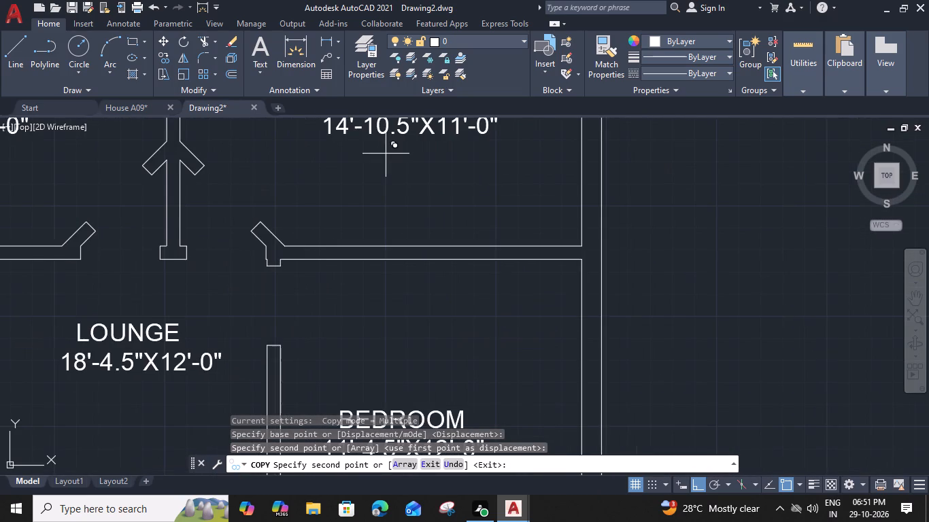
click(356, 307)
key(Escape)
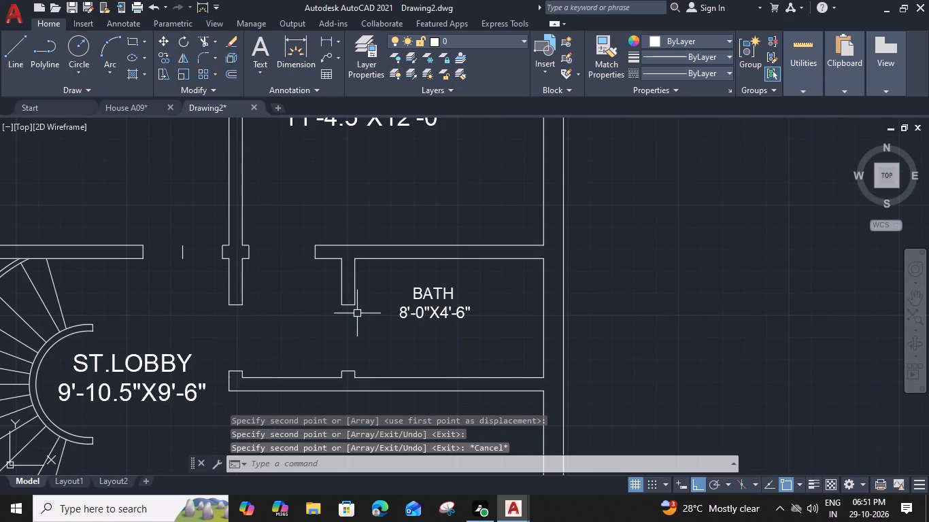
Change the BATH label east of the stair lobby to 7'-1.5"X4'-6", widen its text box, and re-centre the word BATH.
double_click(416, 298)
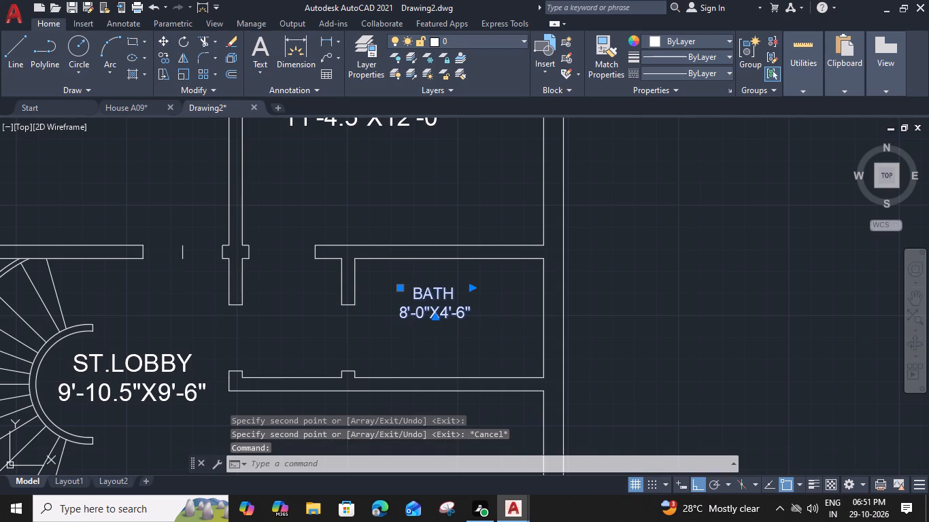
scroll(449, 321, up, 2)
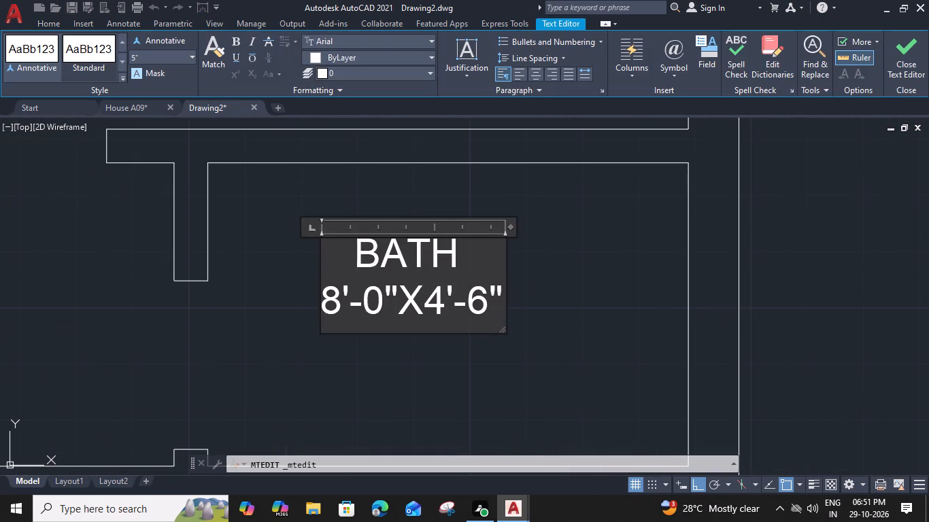
drag(333, 311, 320, 313)
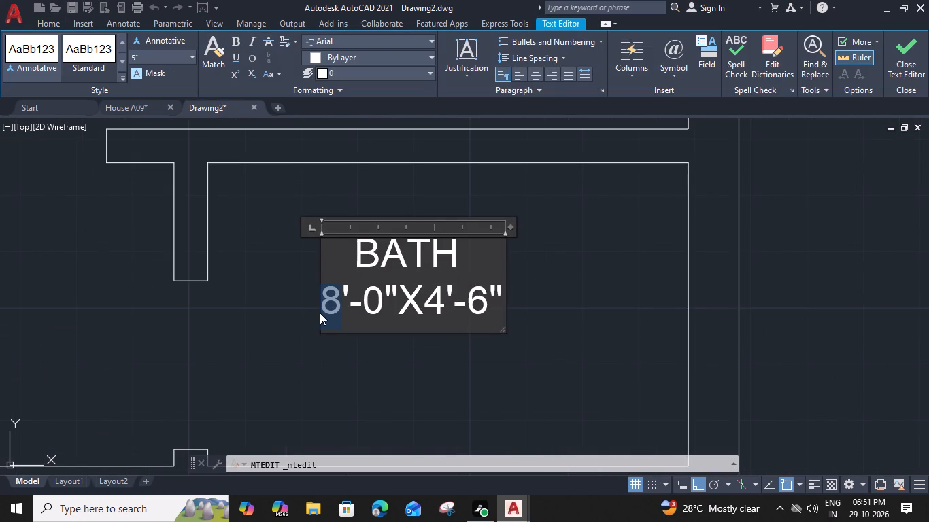
key(7)
drag(380, 307, 368, 308)
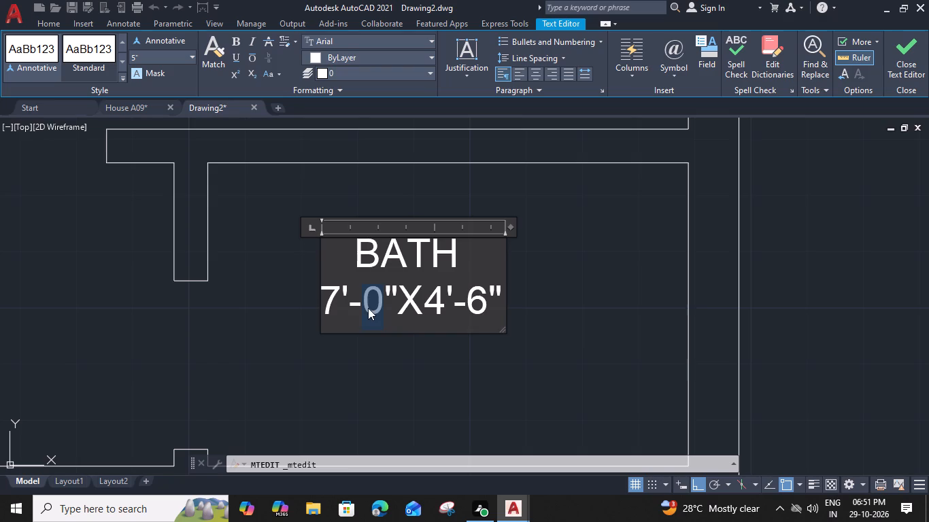
key(1)
text(.5)
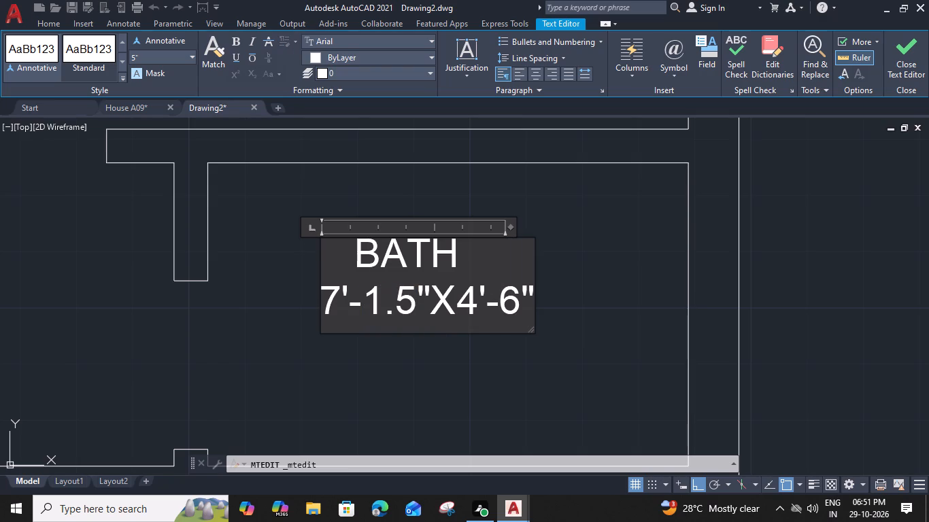
drag(511, 226, 524, 227)
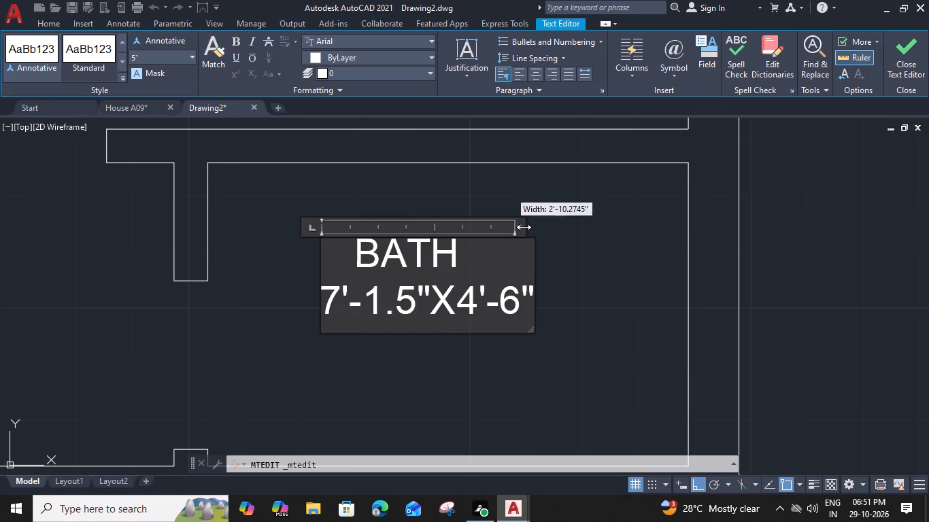
drag(524, 227, 547, 228)
click(356, 266)
key(space)
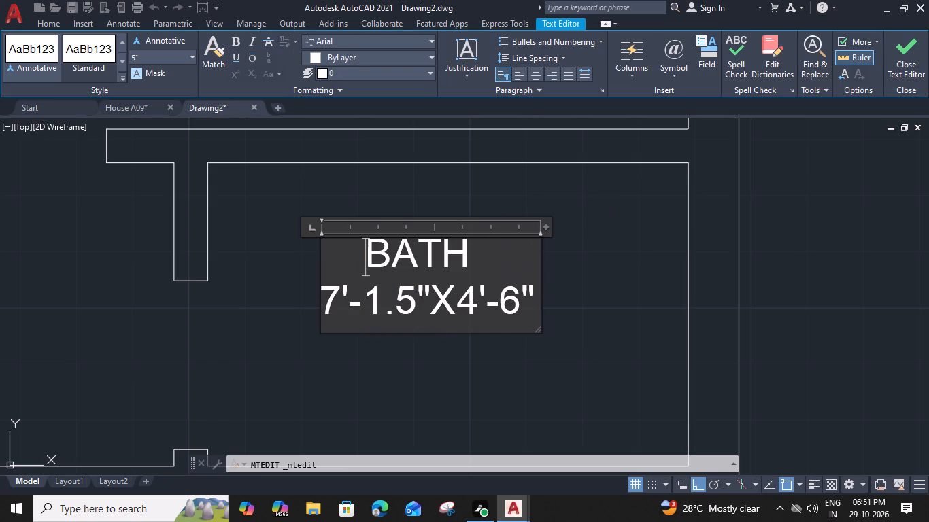
key(space)
click(433, 359)
Offset the inner line of the east wall 3' west inside the bath beside the stair lobby.
scroll(433, 359, down, 2)
middle_drag(427, 357, 496, 284)
click(604, 266)
text(O 3')
key(space)
click(530, 290)
key(Escape)
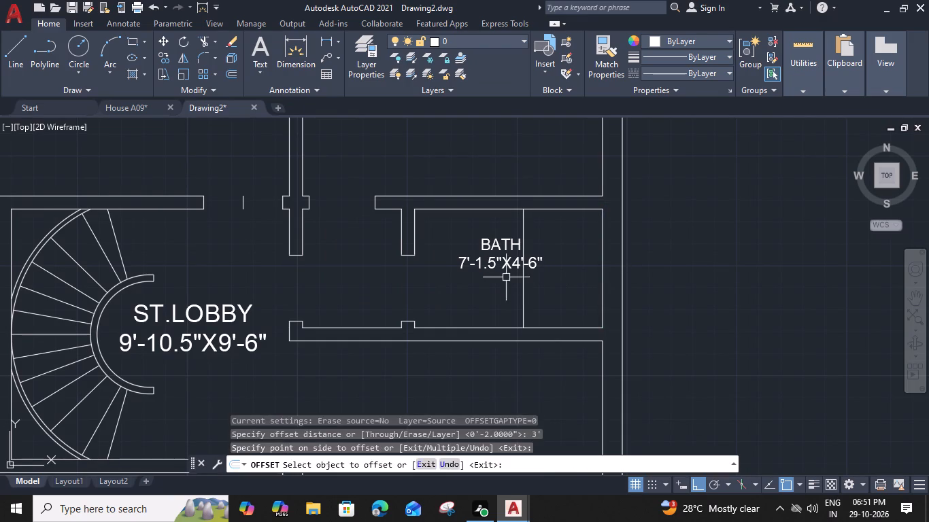
Move the 7'-1.5"X4'-6" BATH label west so it sits between the room's west partition and the offset line.
click(490, 269)
text(M)
key(space)
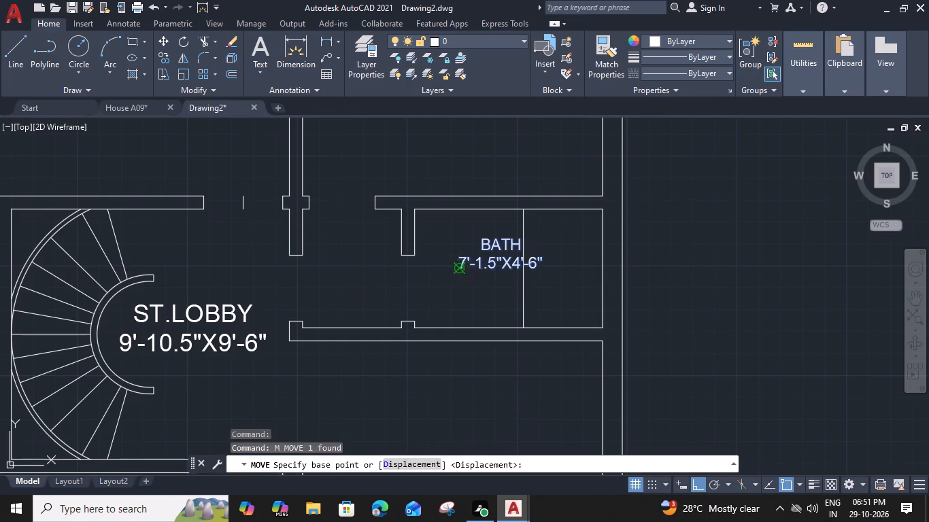
click(460, 272)
click(430, 283)
scroll(433, 314, down, 1)
middle_drag(401, 319, 407, 321)
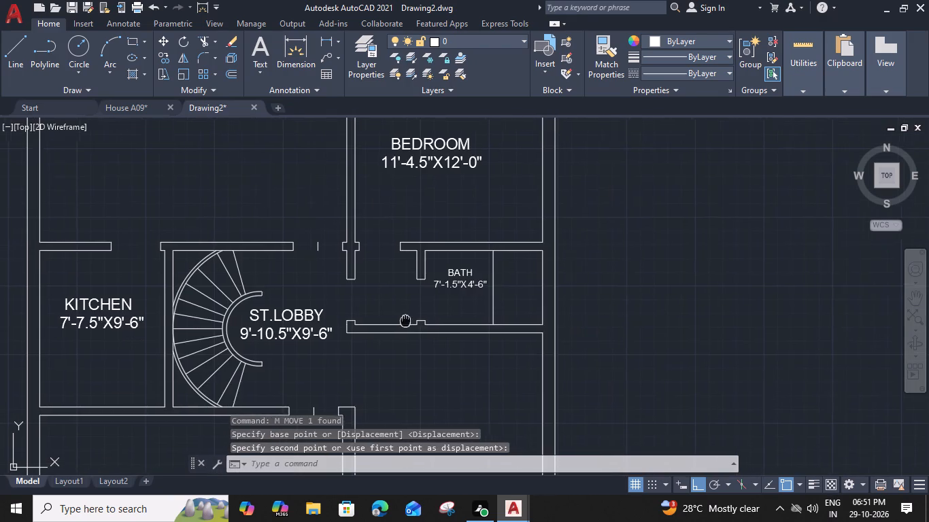
Copy the KITCHEN label straight south into the large open area west of the drawing room.
middle_drag(407, 321, 514, 331)
scroll(509, 320, down, 1)
middle_drag(453, 324, 470, 336)
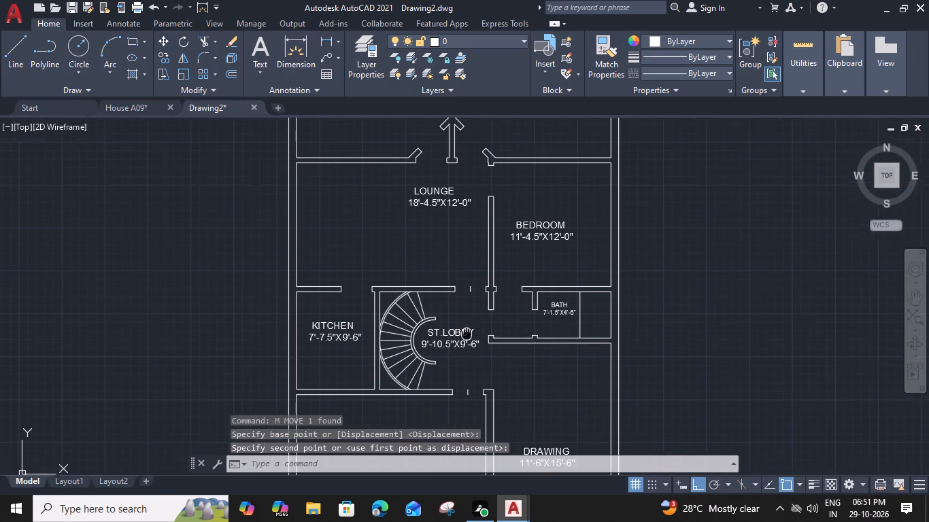
middle_drag(470, 336, 471, 341)
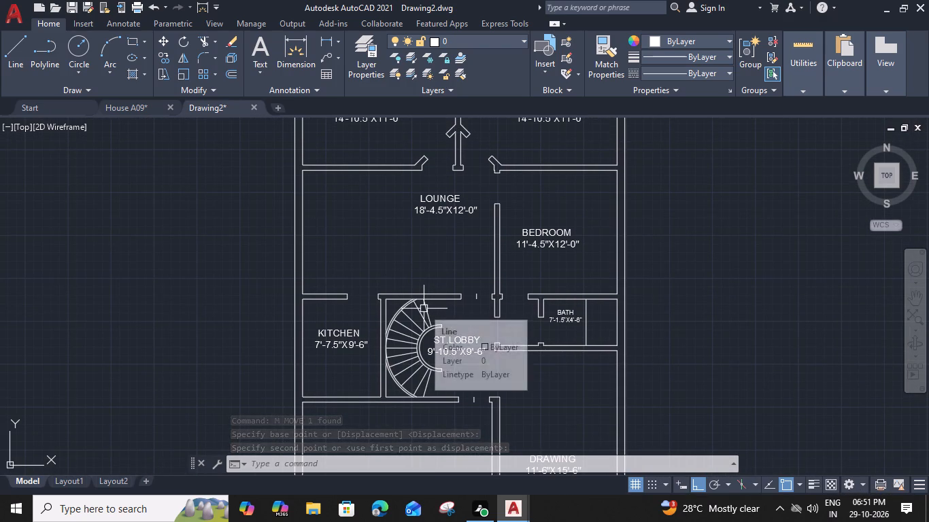
click(341, 331)
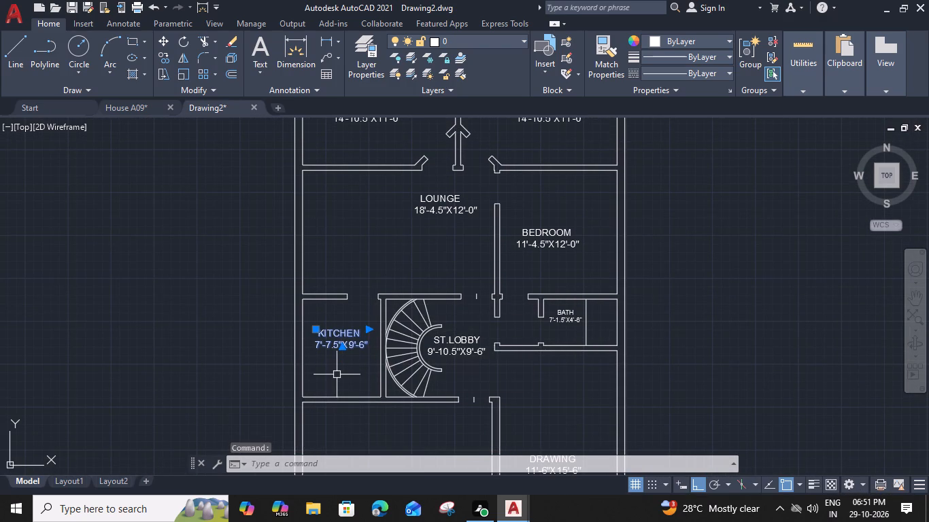
key(c)
text(O)
key(space)
click(319, 346)
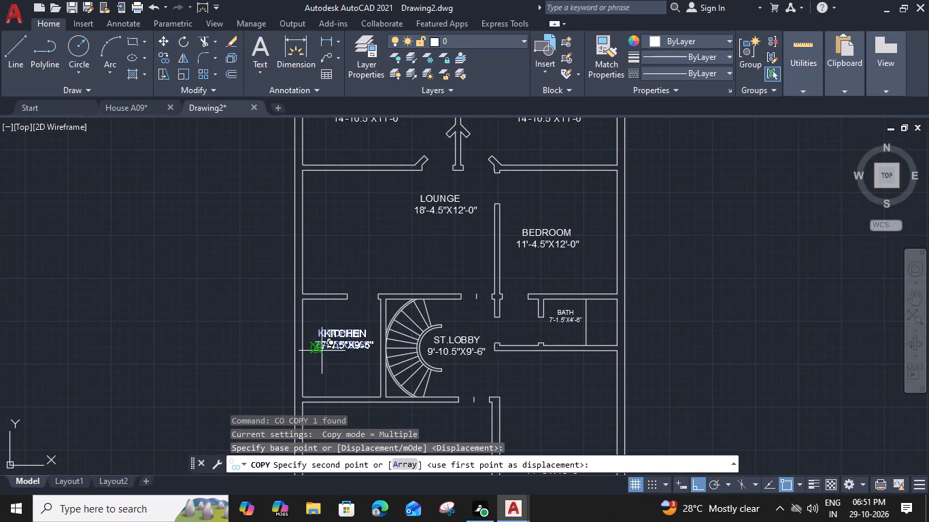
middle_drag(330, 380, 335, 201)
click(345, 319)
key(Escape)
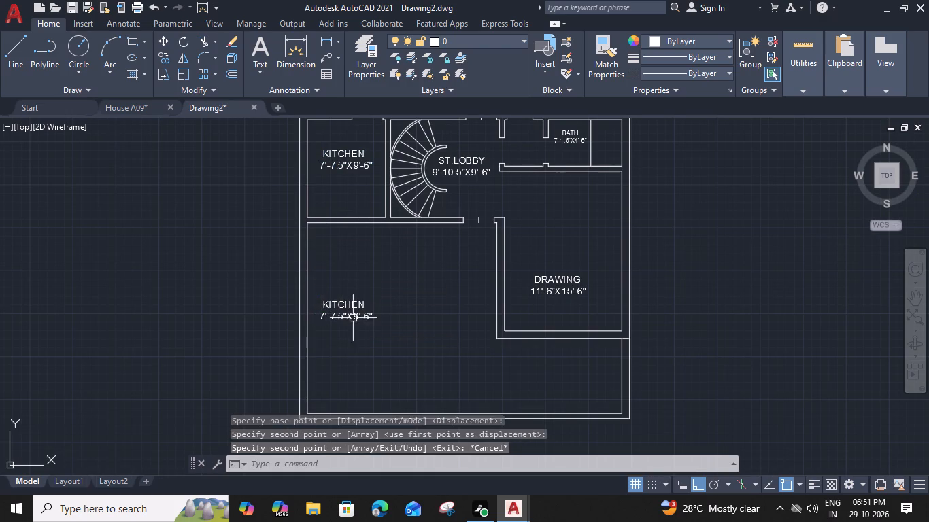
Widen the copied KITCHEN label's text box and replace its name line with CAR PORCH, keeping the dimensions on a separate line.
double_click(354, 318)
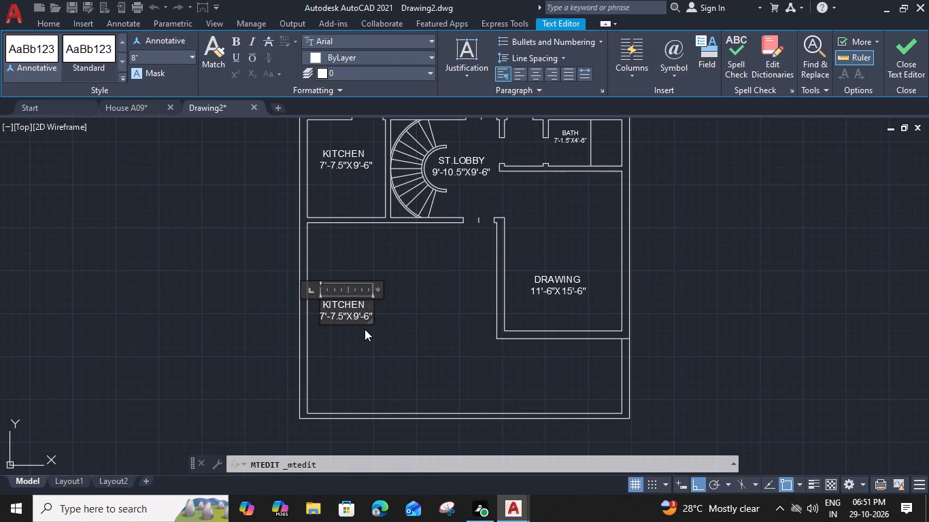
drag(373, 307, 433, 309)
drag(379, 317, 334, 318)
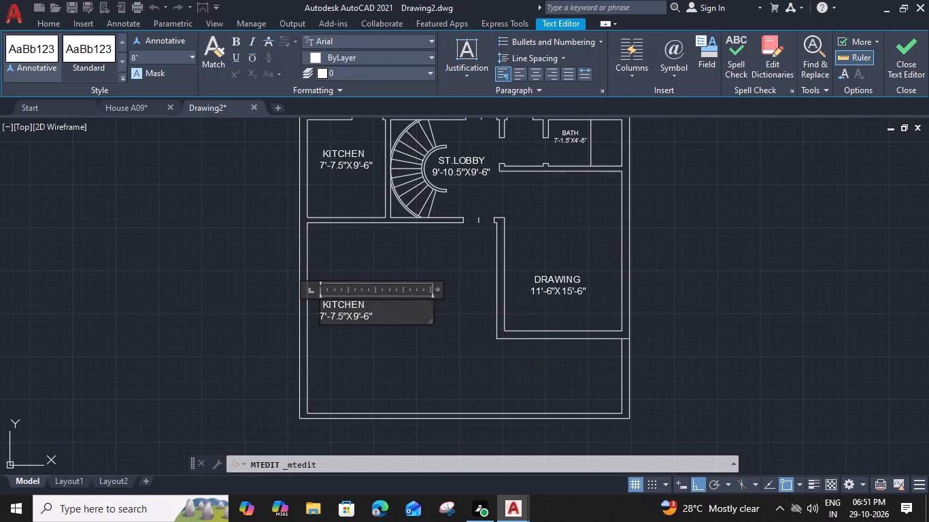
drag(334, 318, 292, 291)
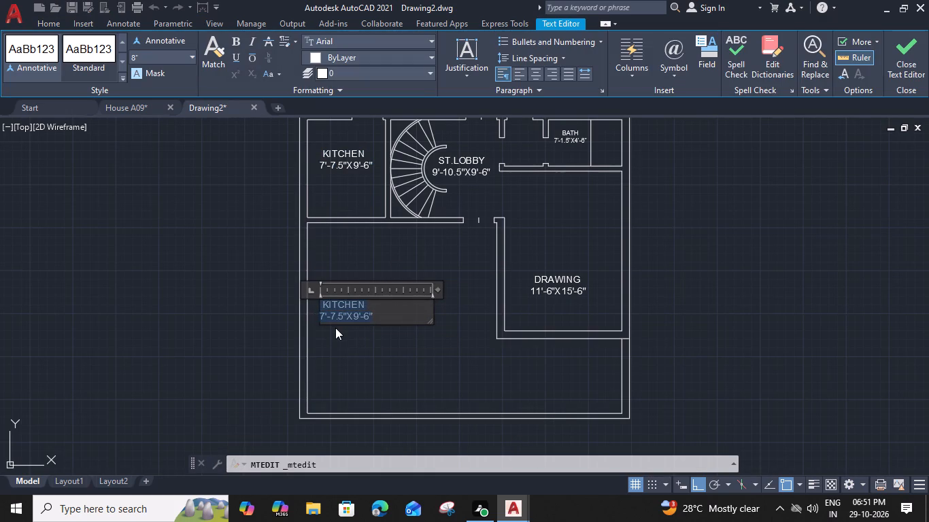
scroll(331, 292, up, 2)
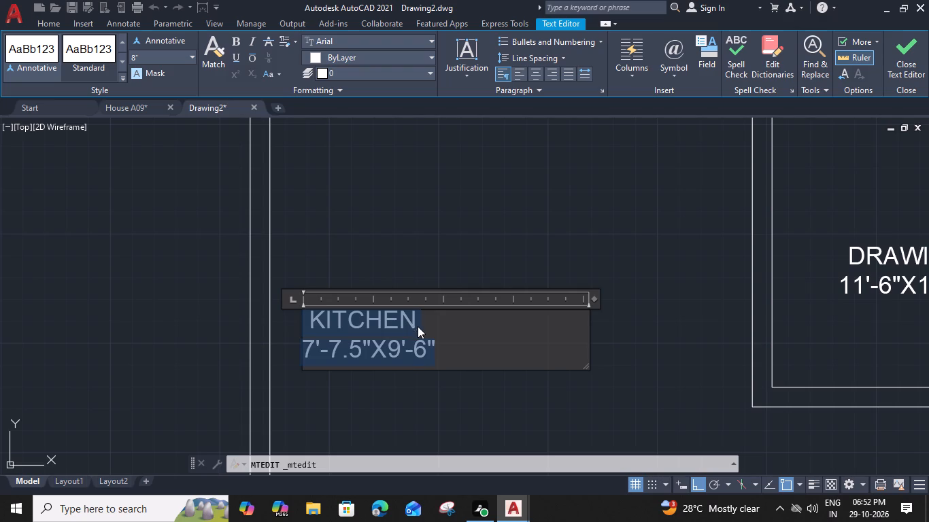
click(418, 326)
drag(418, 326, 309, 324)
text(CAR)
key(space)
text(PORCH)
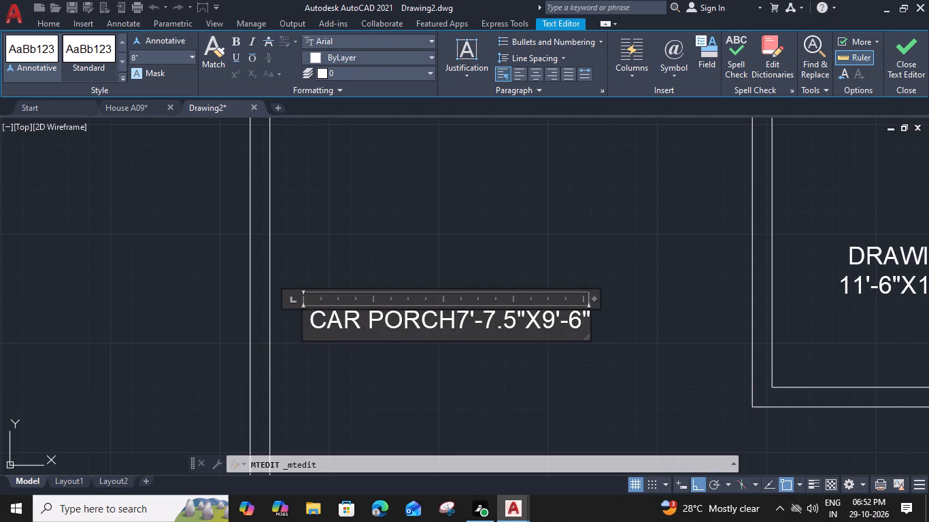
key(Return)
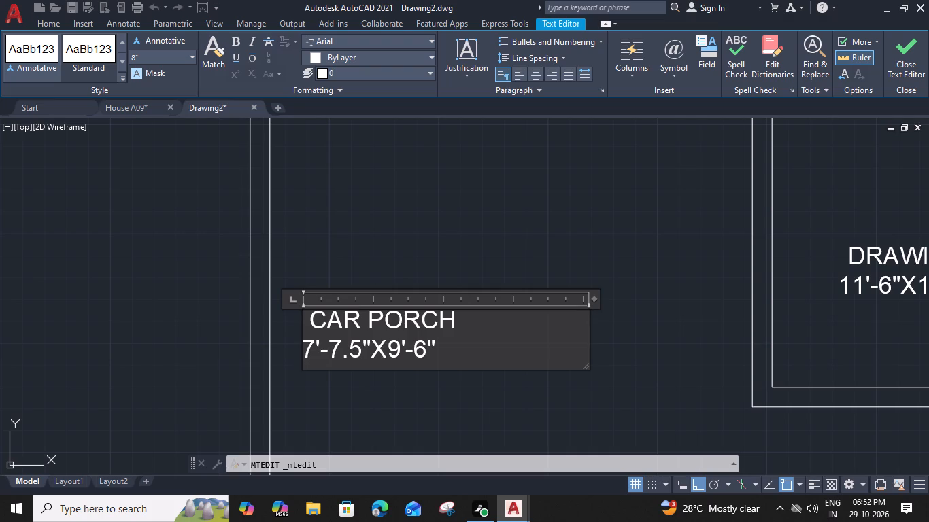
Change the CAR PORCH label's dimensions to 18'-3"X16'-7.5" and narrow its text box to fit the text.
drag(310, 357, 302, 357)
key(1)
key(8)
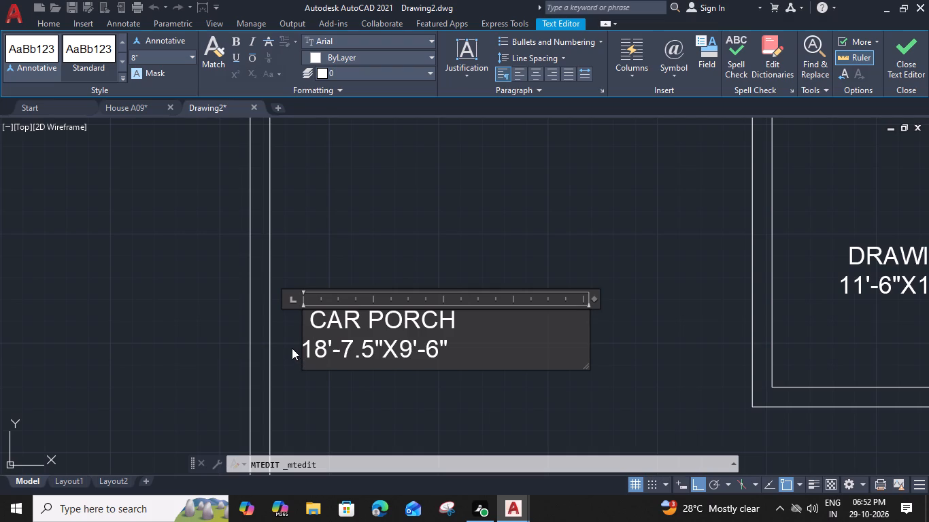
drag(371, 355, 358, 355)
drag(358, 355, 343, 353)
key(3)
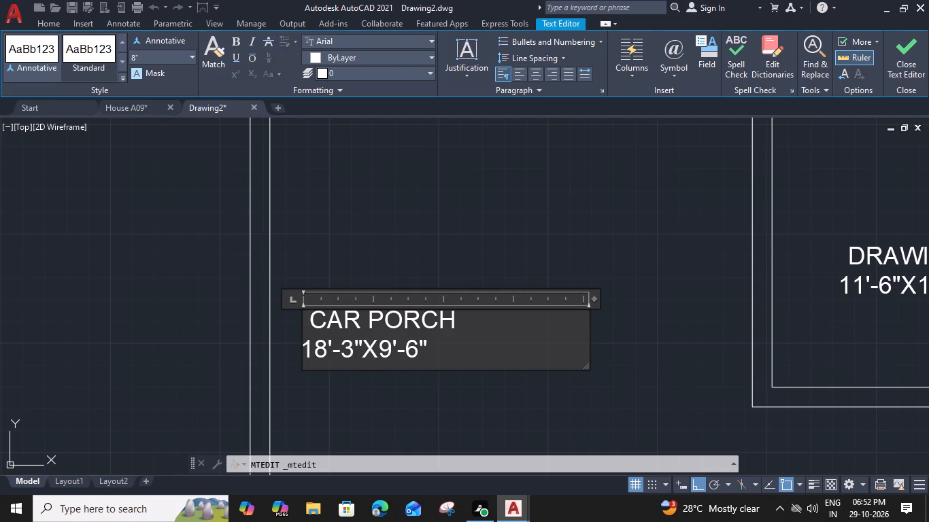
drag(396, 357, 386, 355)
scroll(388, 344, up, 2)
drag(390, 345, 373, 347)
text(16)
click(452, 364)
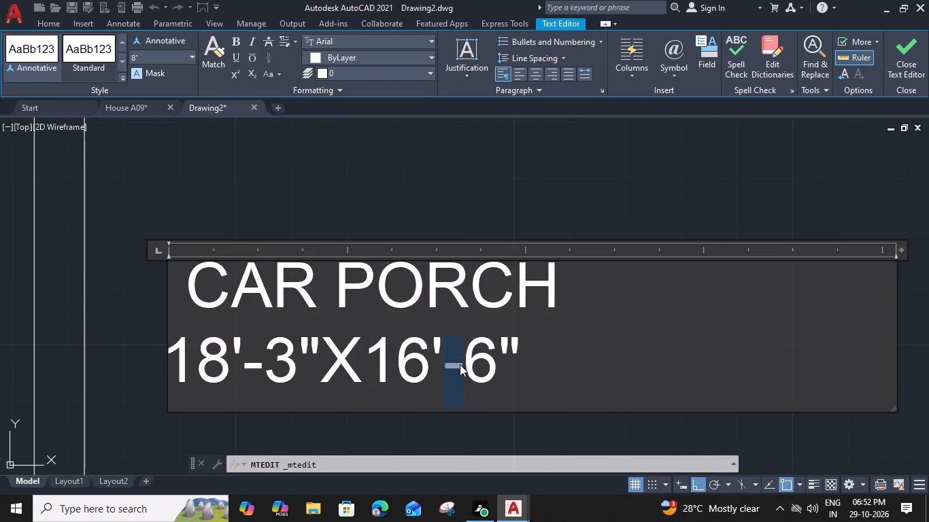
click(467, 347)
drag(467, 347, 484, 355)
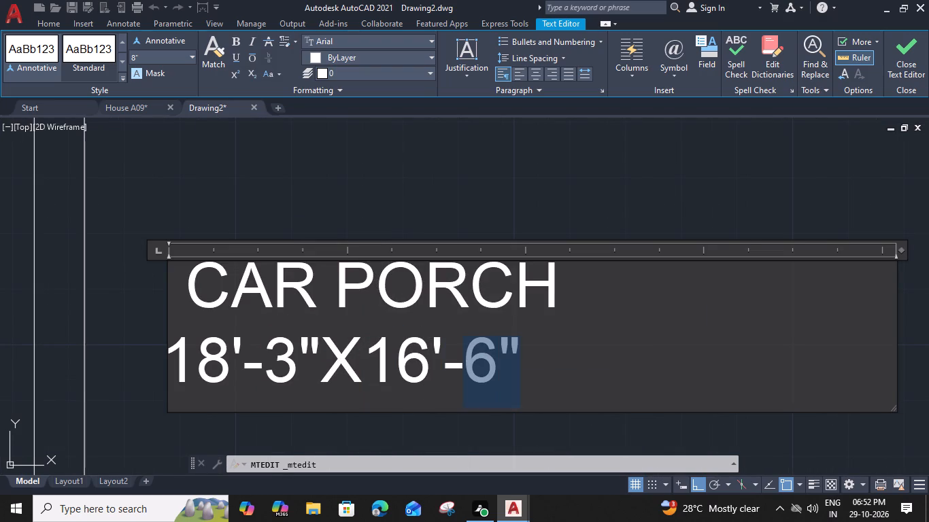
click(464, 357)
drag(464, 357, 478, 360)
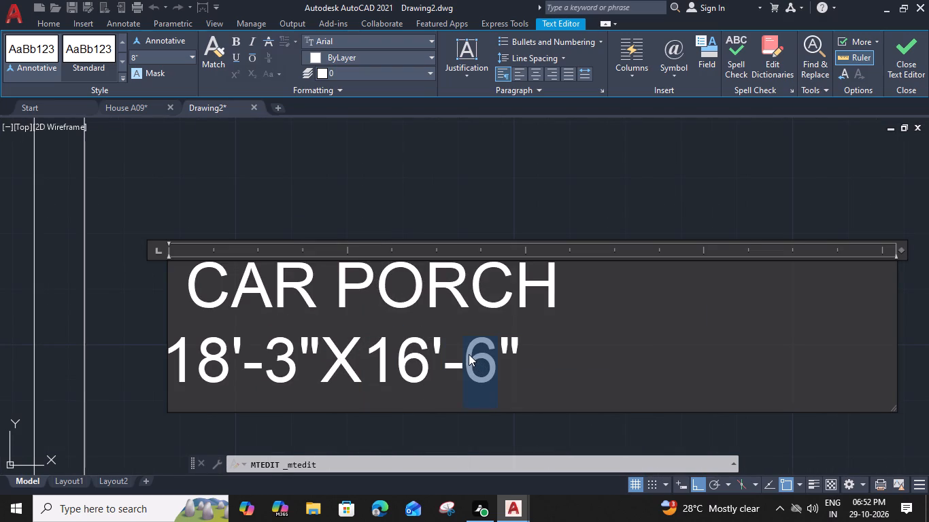
text(7.5)
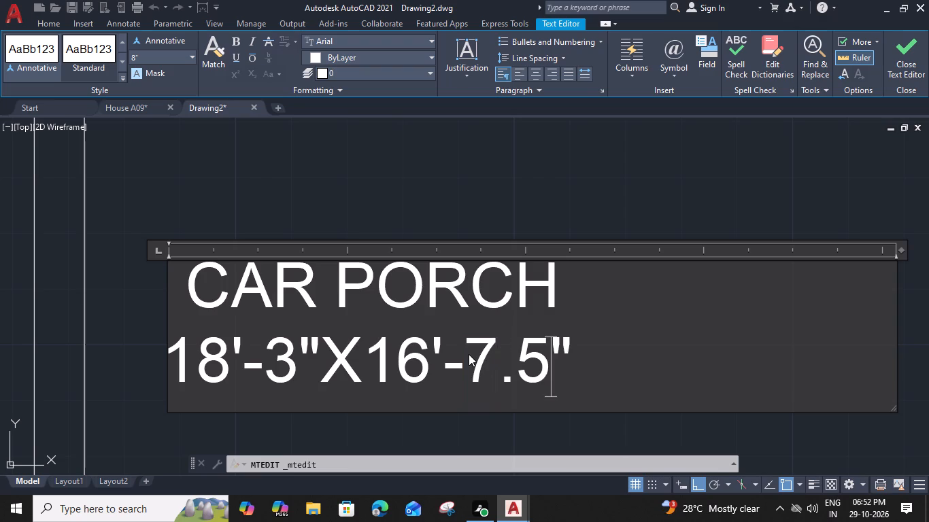
scroll(488, 350, down, 2)
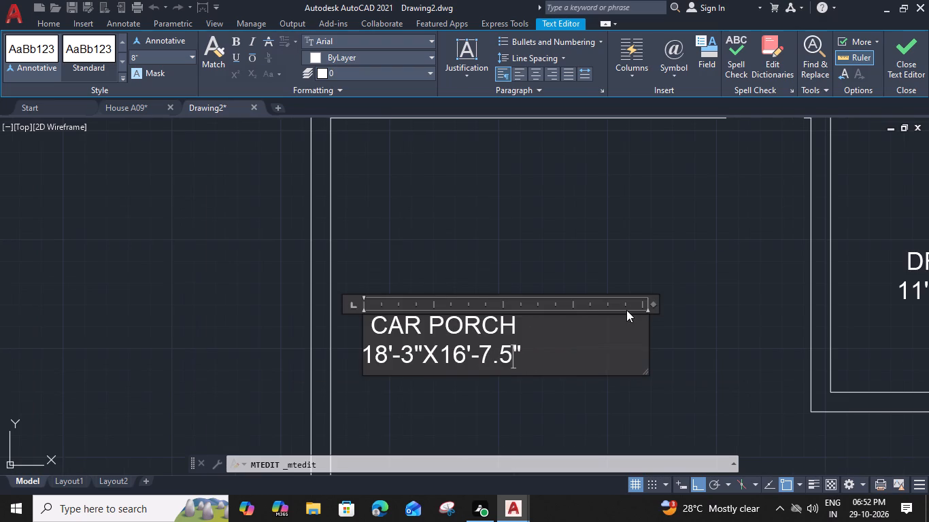
drag(653, 306, 528, 308)
click(557, 377)
Move the CAR PORCH label east so it sits midway between the west wall and the drawing room.
scroll(556, 372, down, 2)
middle_drag(548, 365, 450, 320)
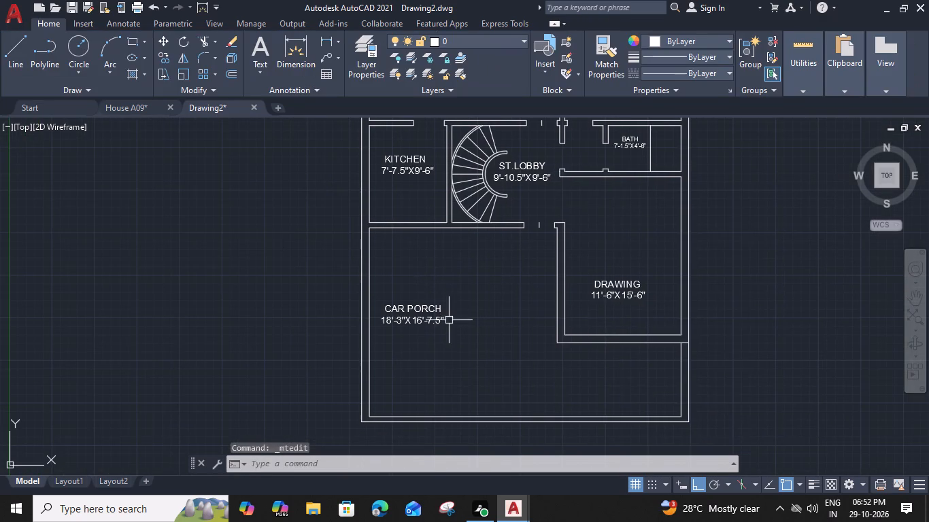
click(435, 321)
key(m)
key(space)
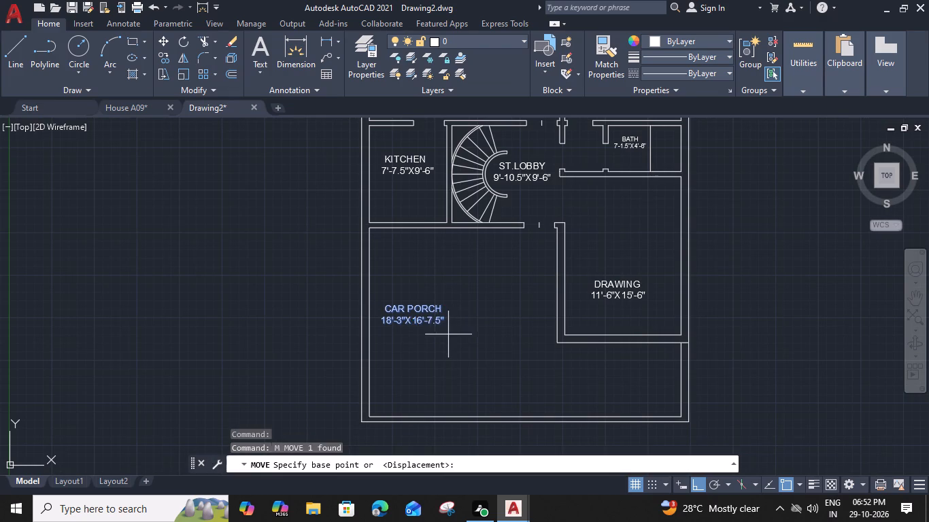
click(443, 327)
click(488, 326)
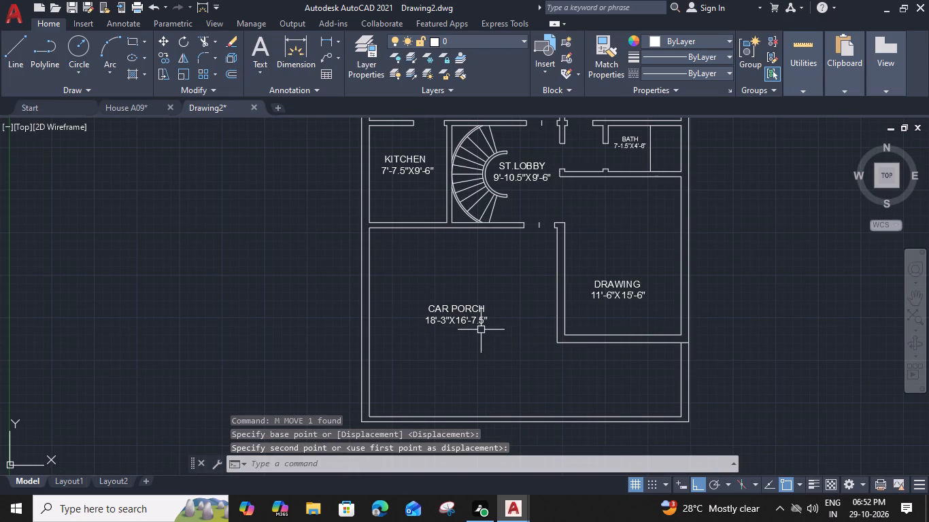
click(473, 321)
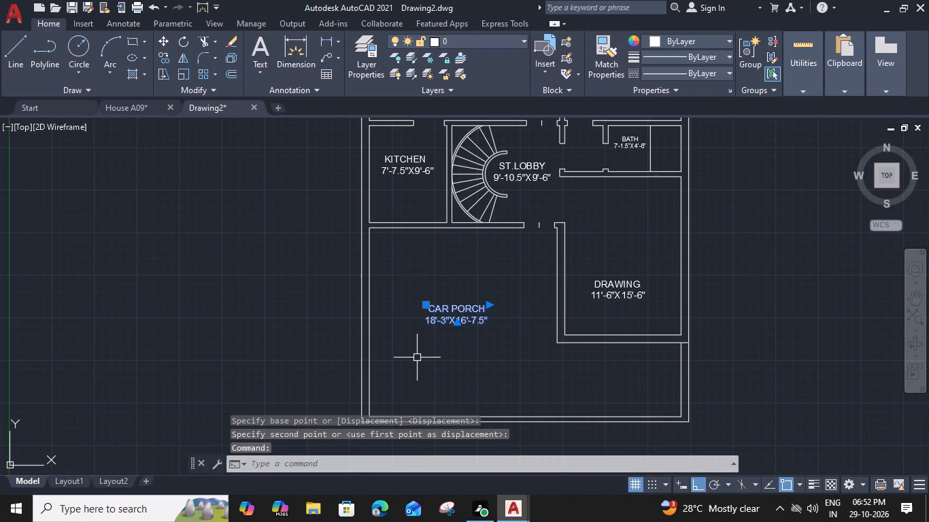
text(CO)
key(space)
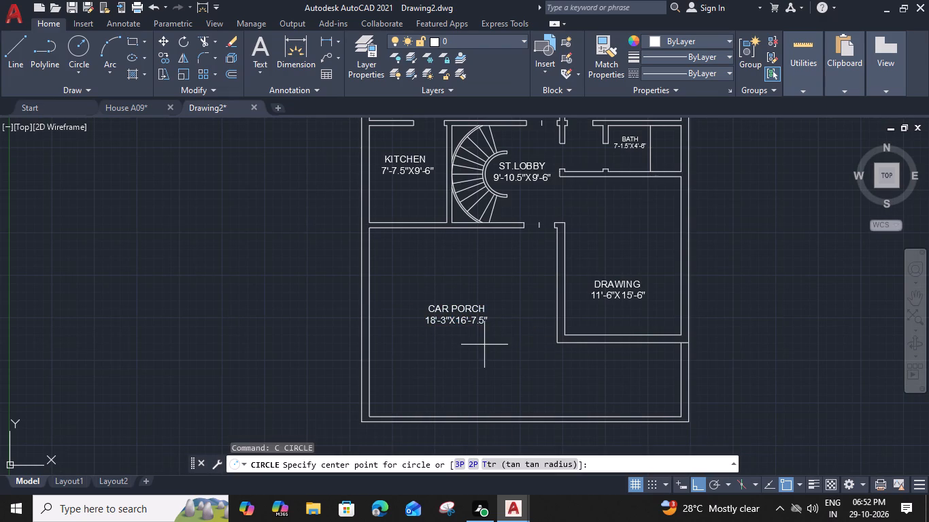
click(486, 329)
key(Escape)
Copy the CAR PORCH label into the open strip south of the drawing room.
click(484, 320)
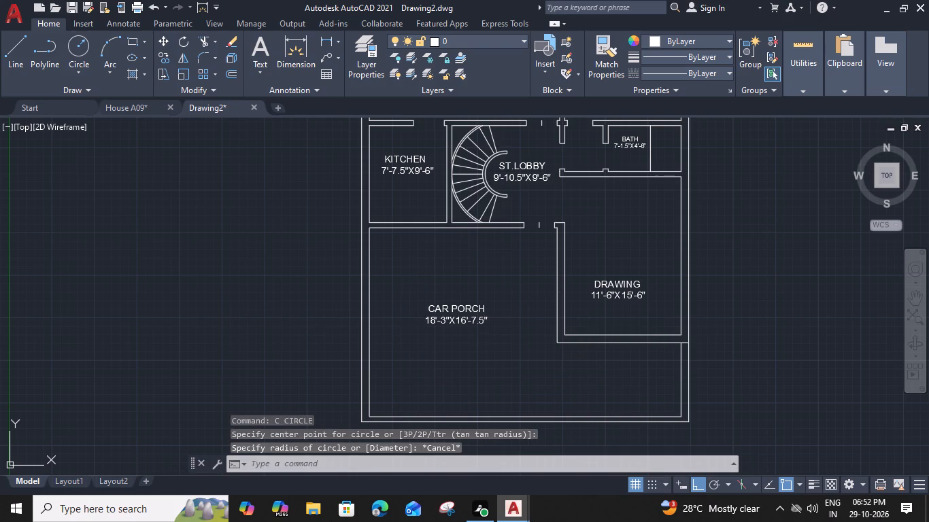
text(CO)
key(space)
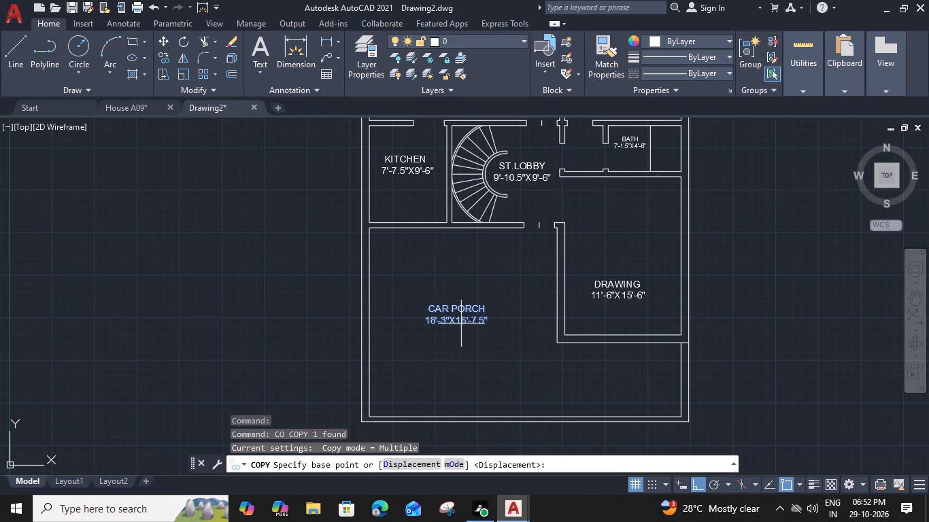
click(489, 325)
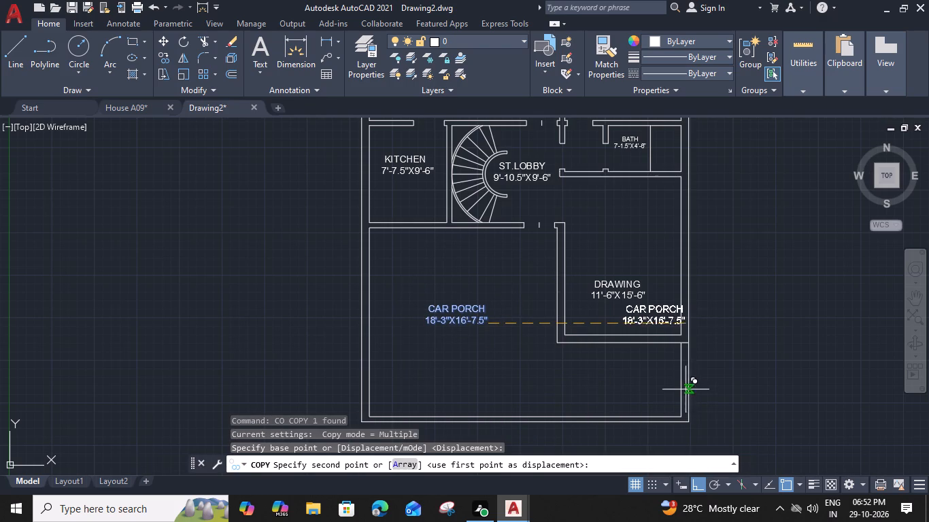
click(681, 384)
key(Escape)
Move the copied CAR PORCH label about 2'-9.5" west so it is centred below the drawing room.
drag(636, 379, 627, 381)
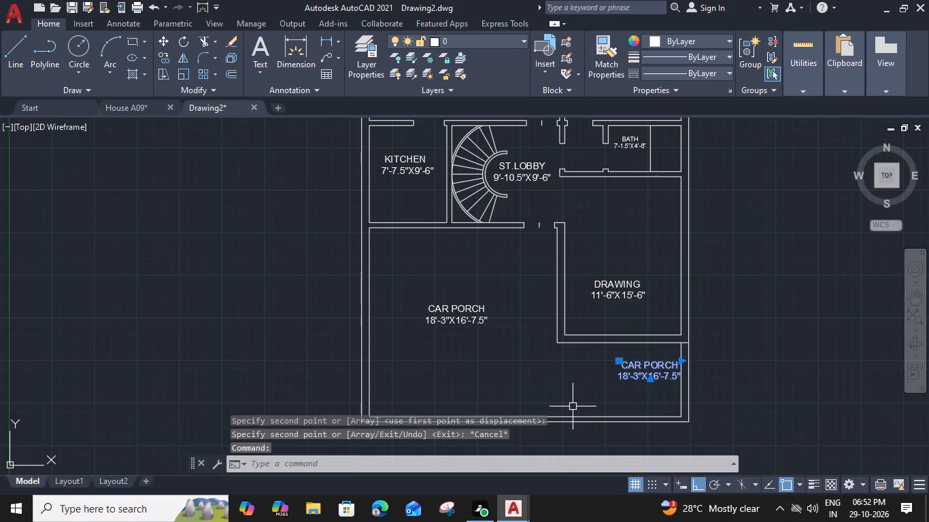
text(M)
key(space)
click(625, 381)
click(590, 383)
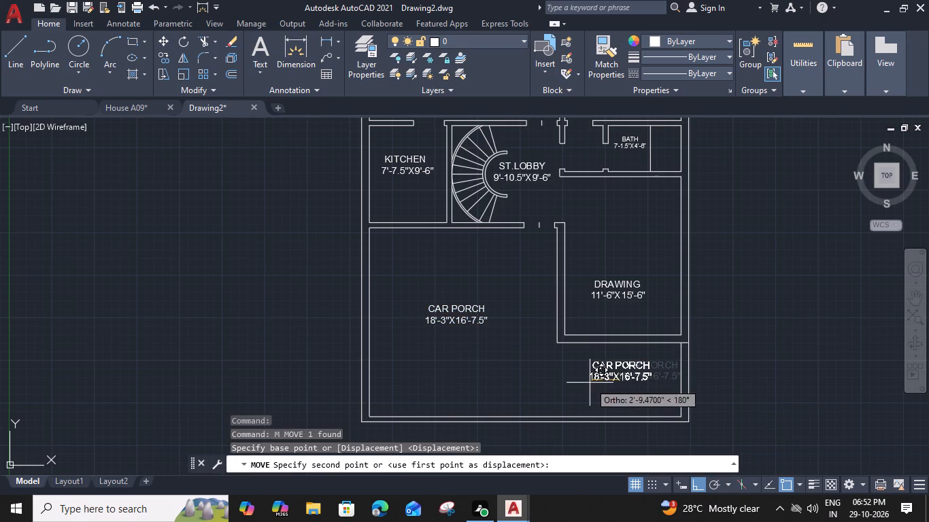
Rename the copied label south of the drawing room as FRONT LAWN, widening its text box so the name fits one line.
double_click(626, 373)
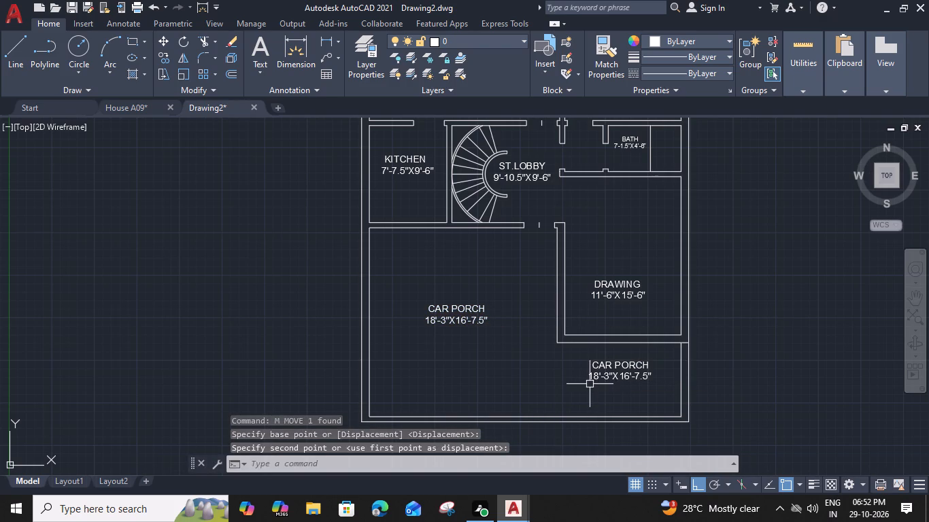
scroll(648, 394, up, 2)
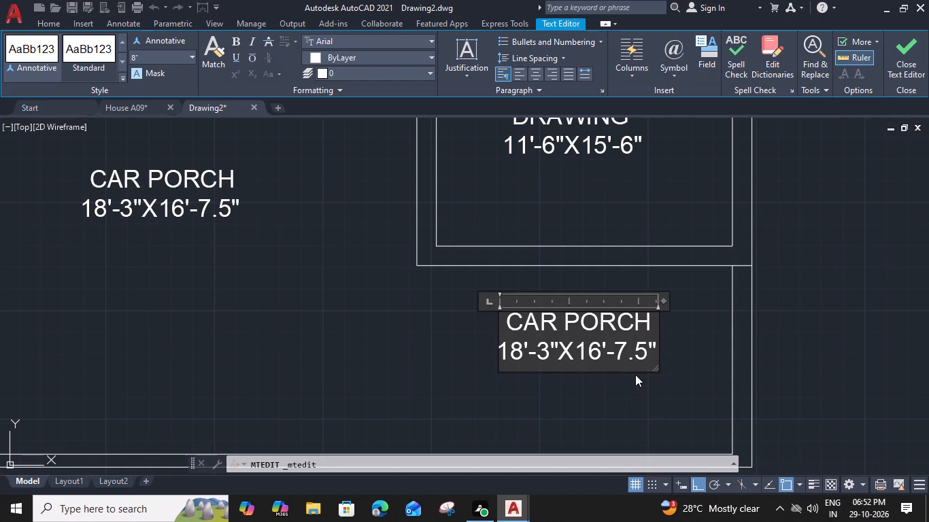
drag(654, 325, 509, 331)
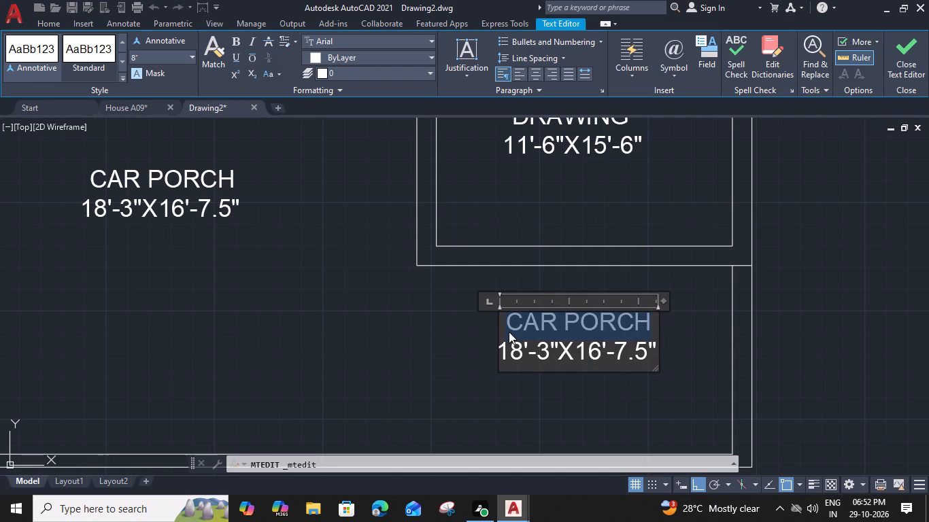
text(FRONT)
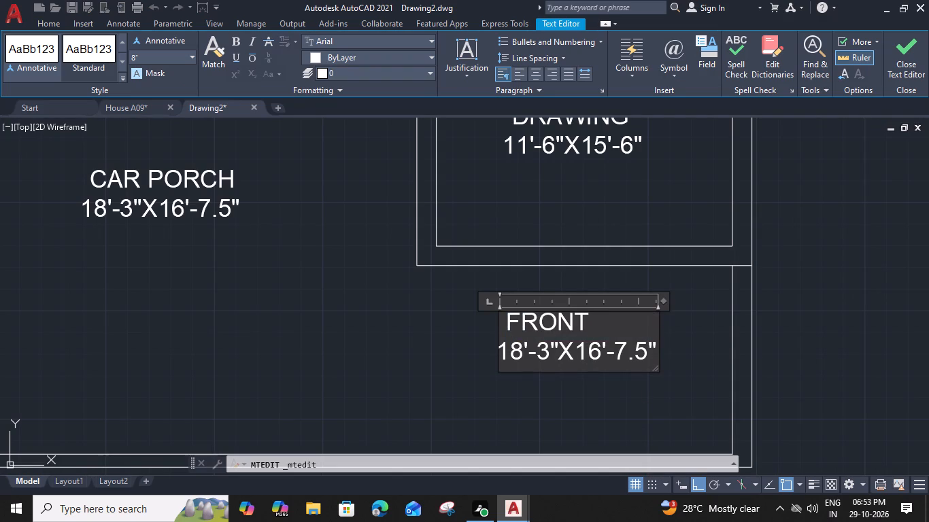
key(space)
text(LAWN)
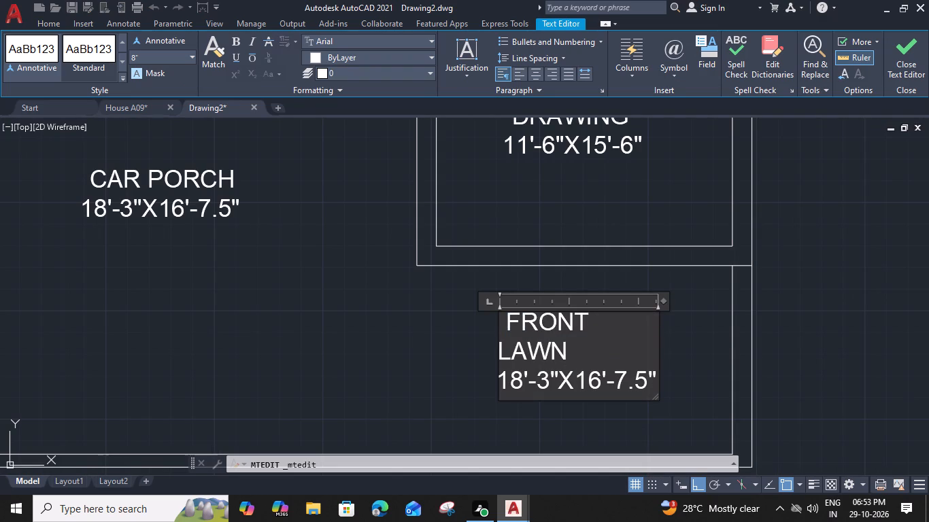
drag(664, 302, 672, 302)
click(509, 326)
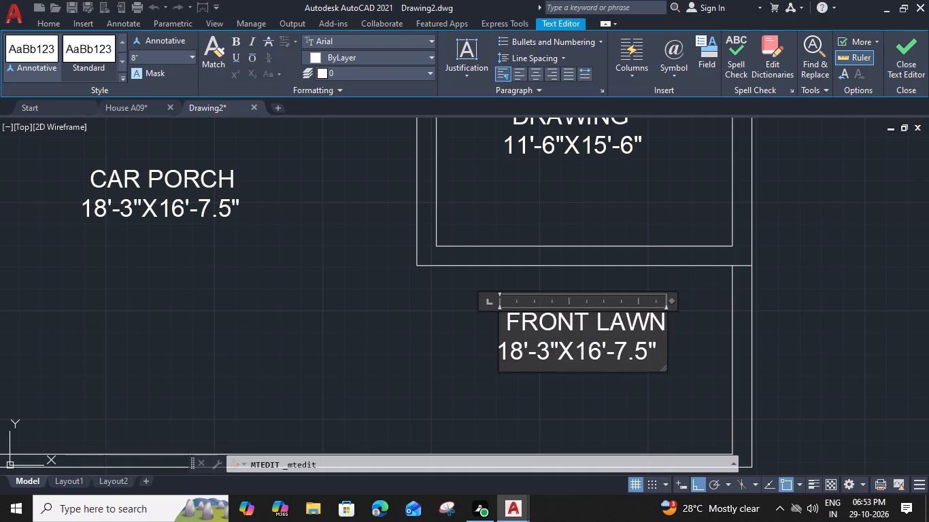
key(BackSpace)
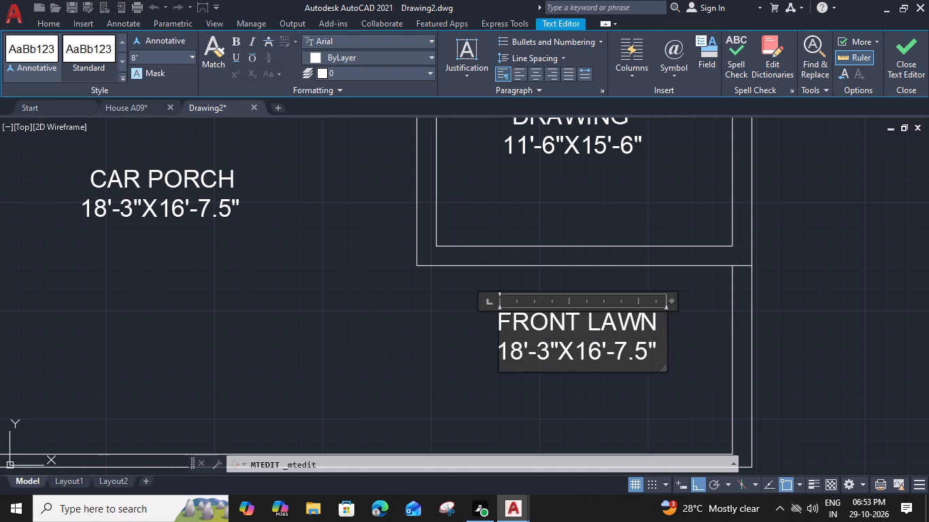
Change the FRONT LAWN label's dimensions to 12'-9"X6'-6" and indent that line two spaces to centre it under the name.
click(590, 351)
key(BackSpace)
scroll(619, 351, up, 1)
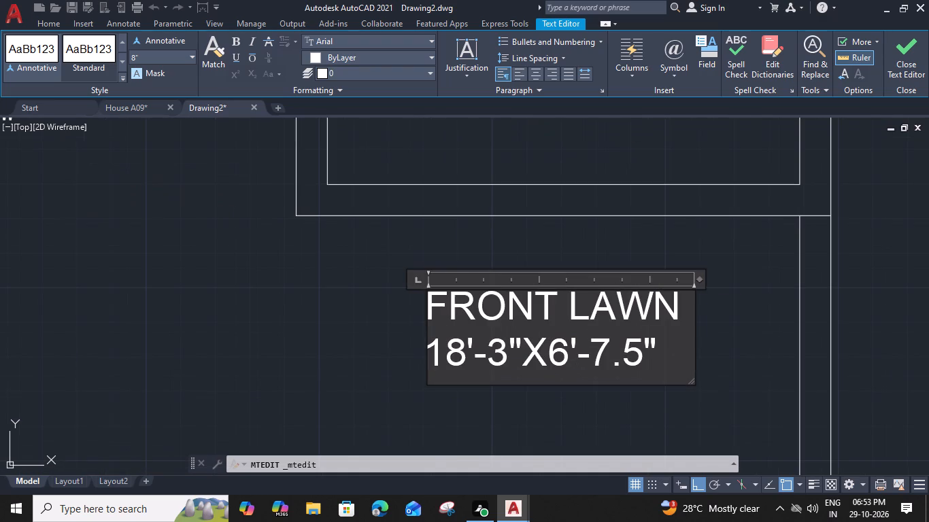
drag(649, 355, 594, 359)
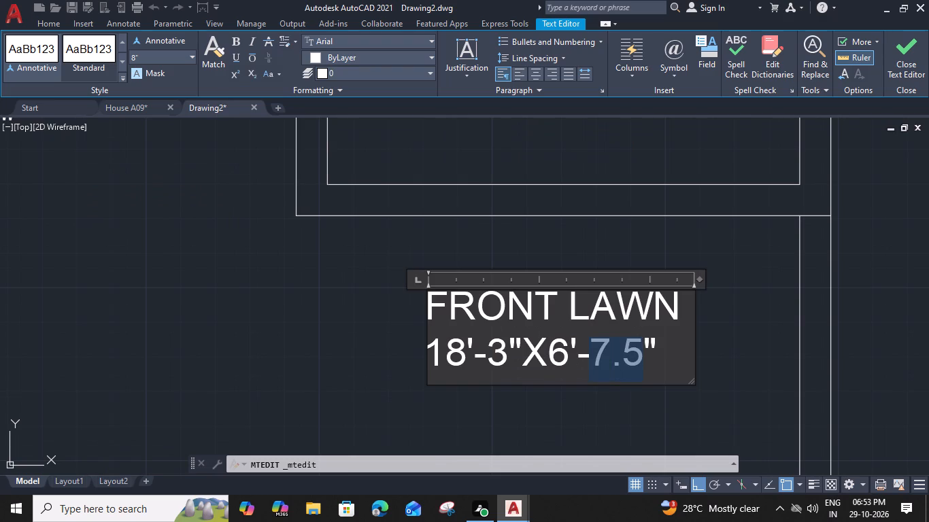
drag(594, 359, 594, 359)
key(6)
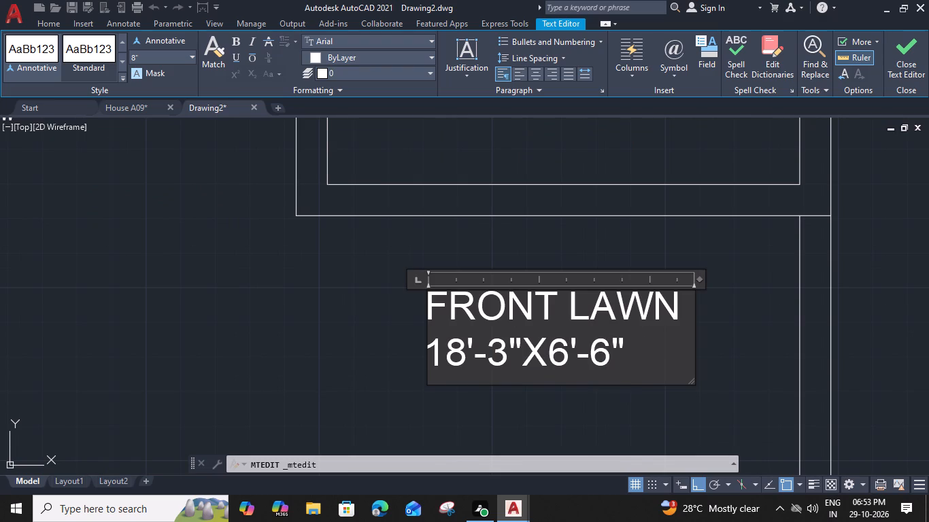
drag(462, 355, 451, 353)
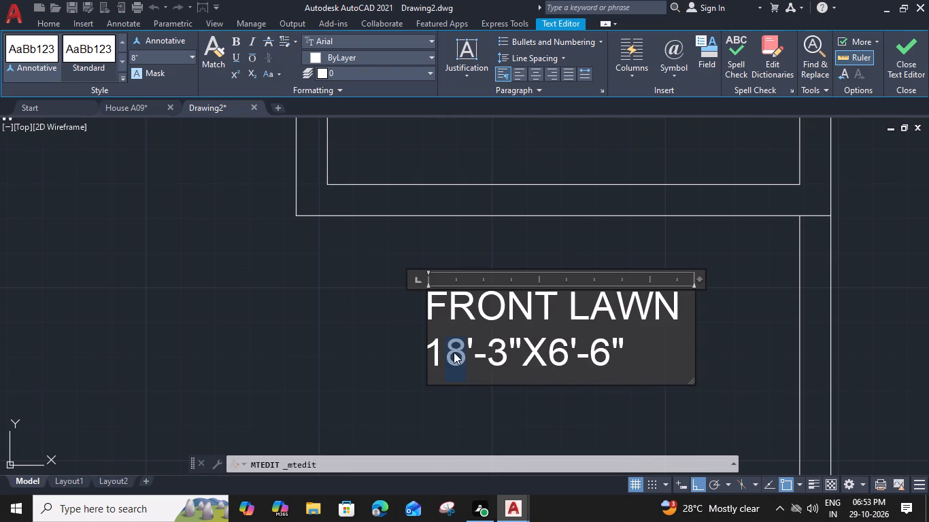
key(2)
drag(501, 353, 494, 350)
key(9)
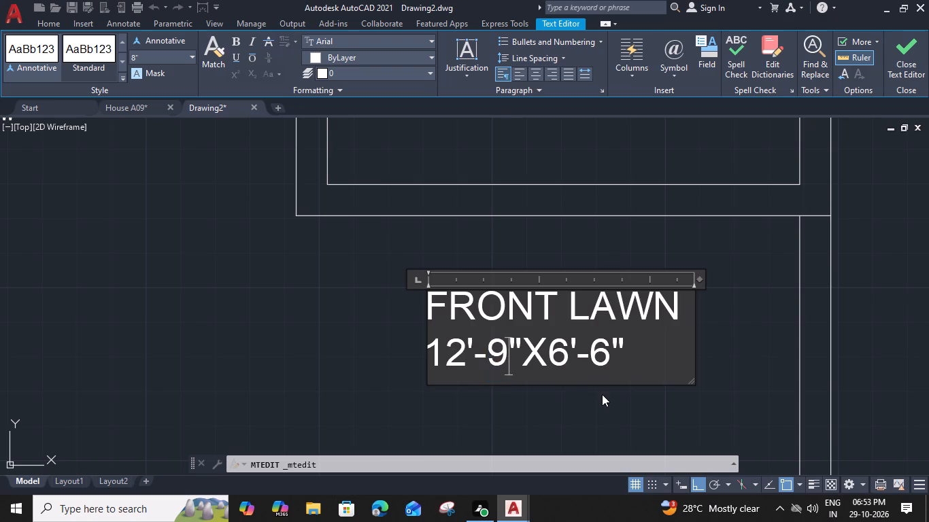
click(430, 358)
key(space)
key(space)
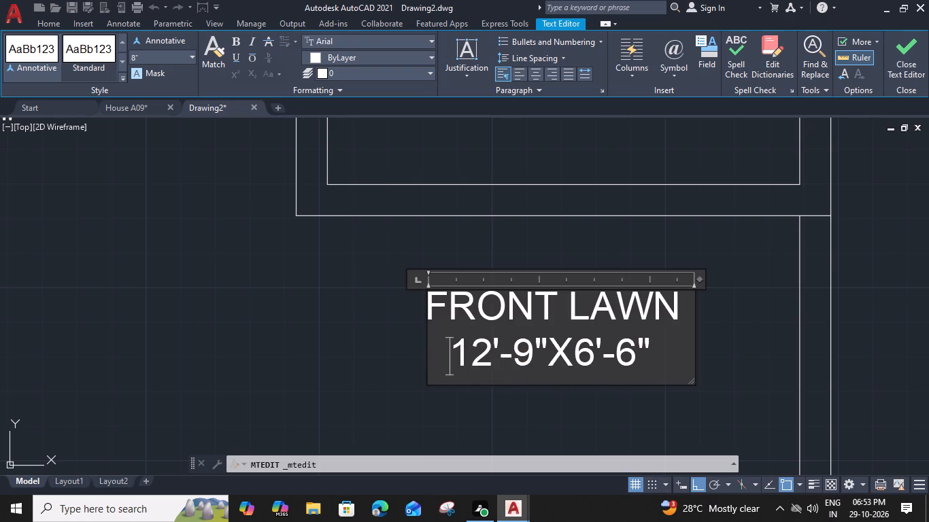
click(567, 402)
scroll(567, 402, down, 1)
middle_drag(566, 402, 558, 309)
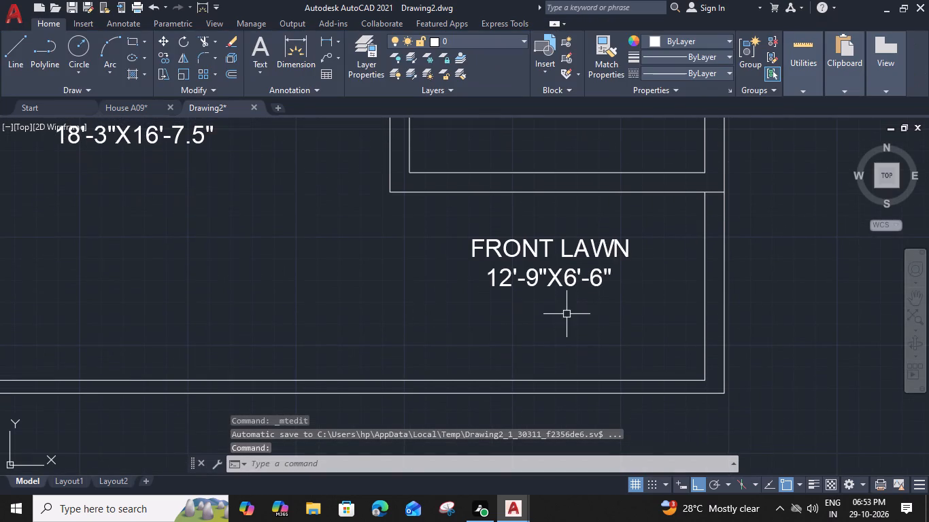
Offset the inner line of the front lawn's east wall 12'-9" to the west.
click(703, 311)
key(o)
key(space)
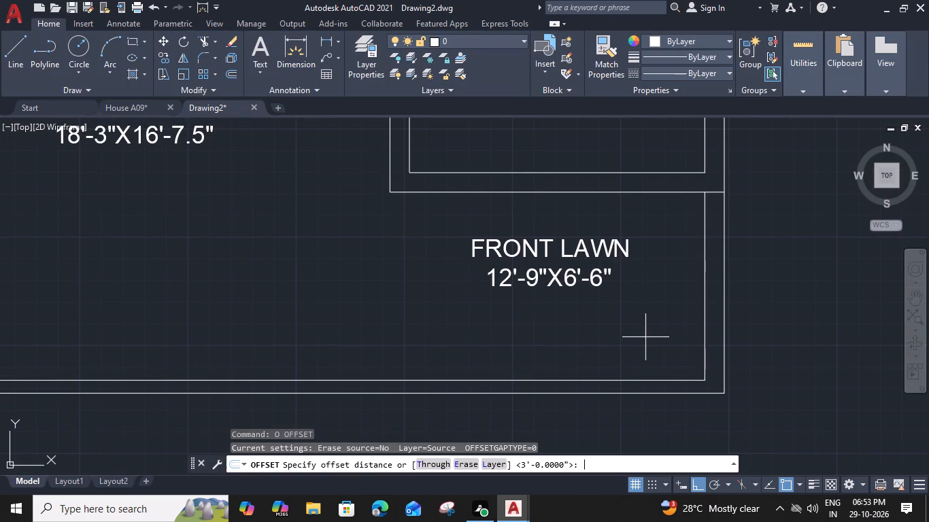
text(12)
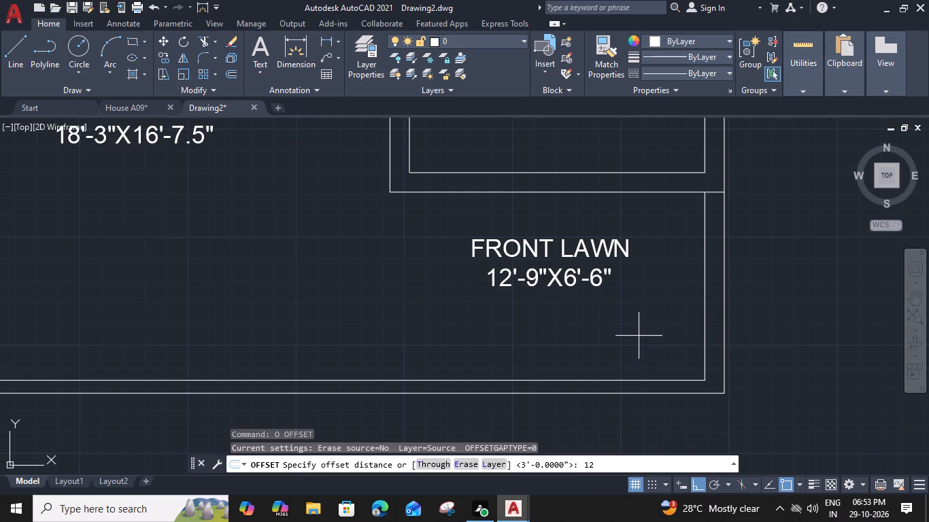
key(apostrophe)
text(9")
key(Return)
drag(395, 347, 380, 345)
key(Escape)
middle_drag(342, 334, 412, 366)
click(443, 328)
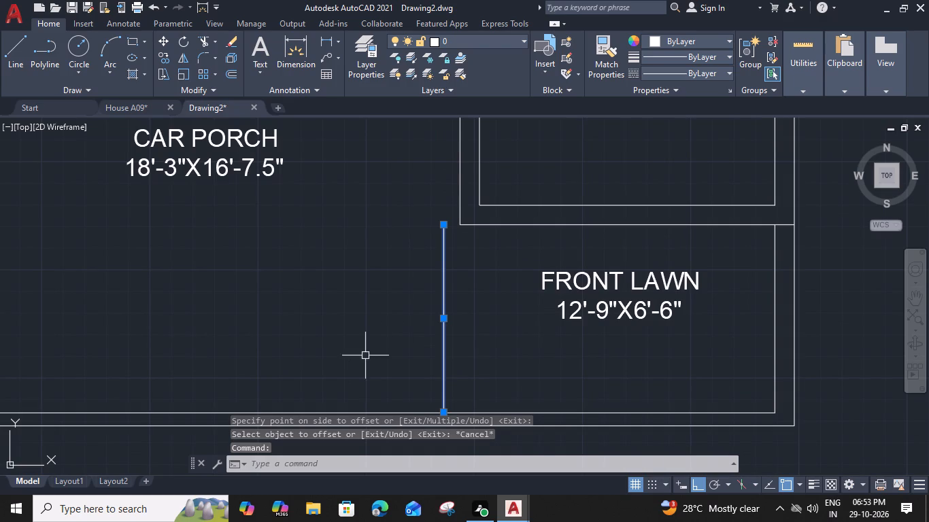
key(Escape)
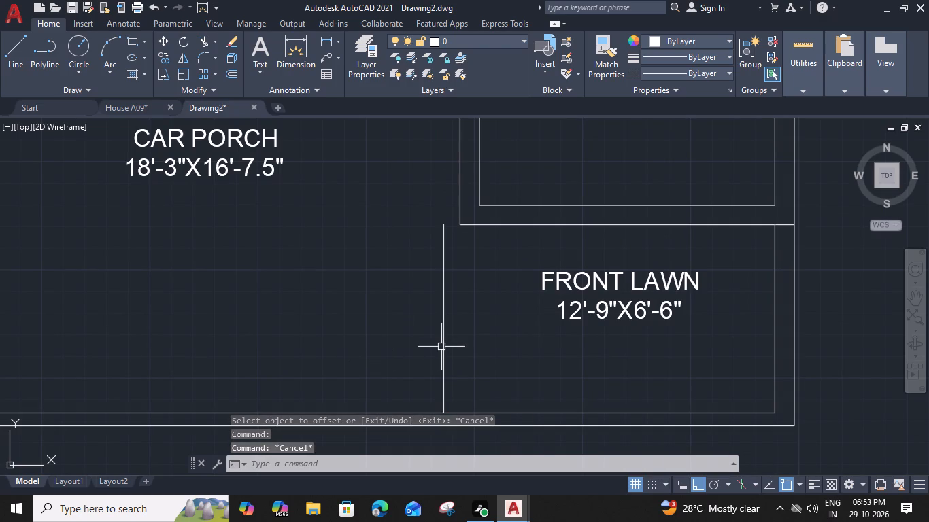
Extend the offset line to the south wall's outer face and trim away its part north of the wall.
text(EX)
key(space)
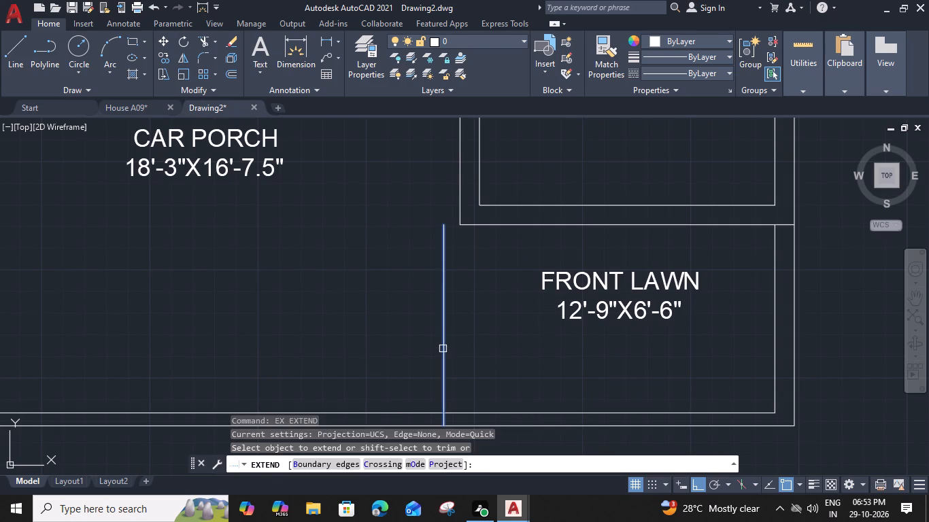
click(443, 351)
shift+click(443, 353)
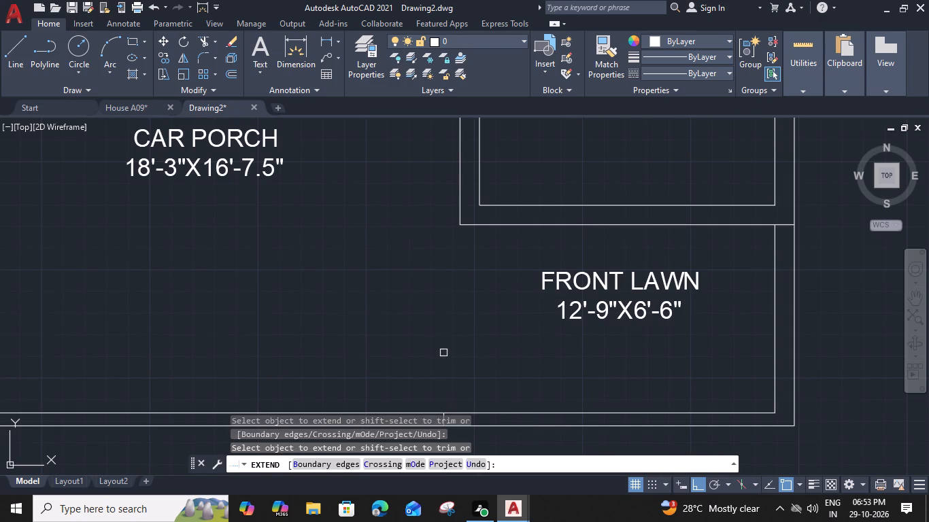
key(Escape)
Offset the short line across the south wall 9" to the east.
middle_drag(441, 370, 439, 270)
scroll(444, 319, up, 1)
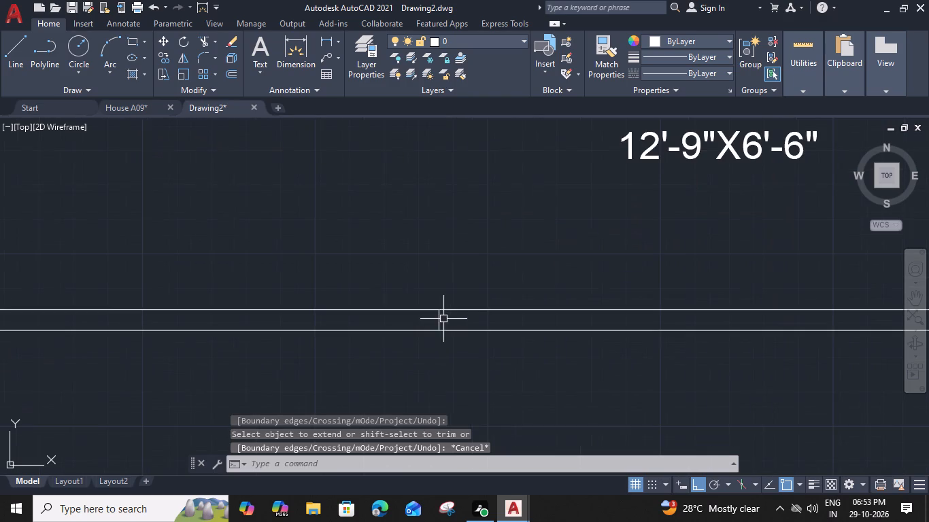
click(439, 316)
key(o)
key(space)
text(9")
key(Return)
click(505, 321)
key(Escape)
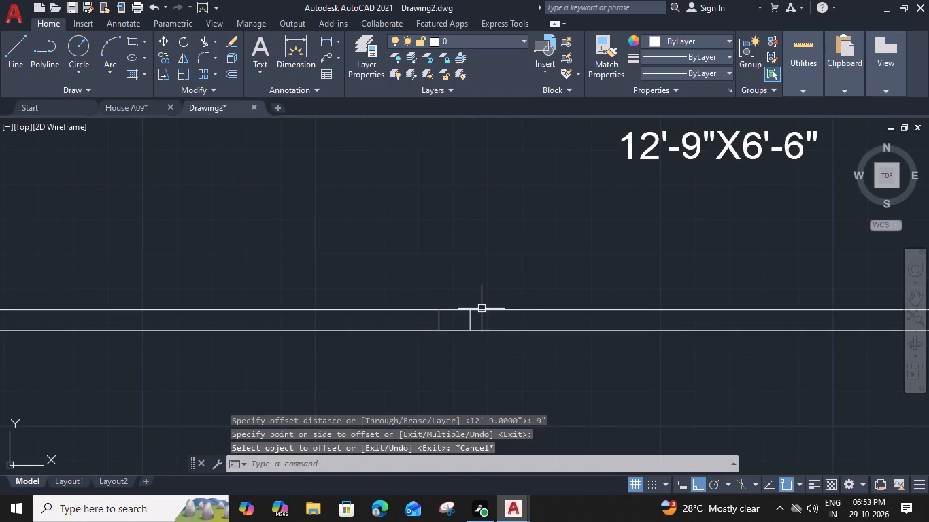
Offset the western line of the 9" pair in the south wall 5' to the west.
middle_drag(455, 306, 505, 313)
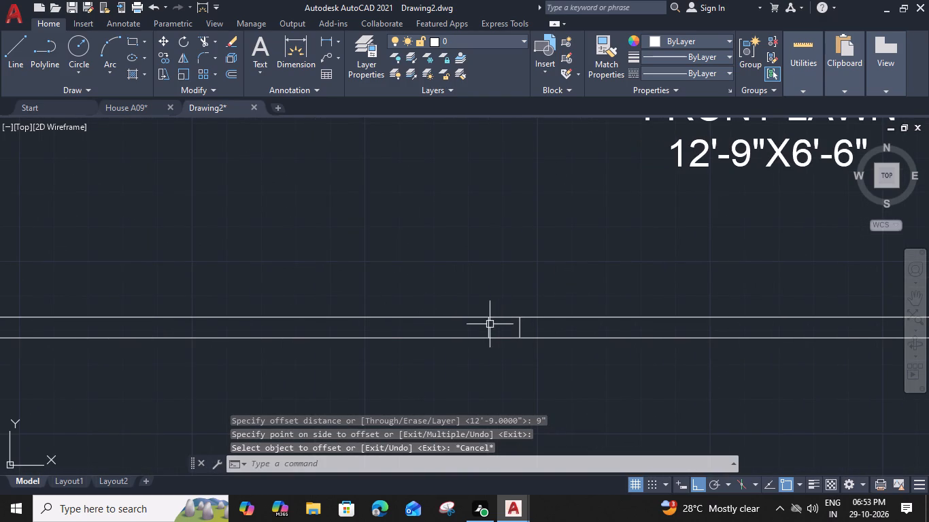
click(489, 324)
text(O 5')
key(space)
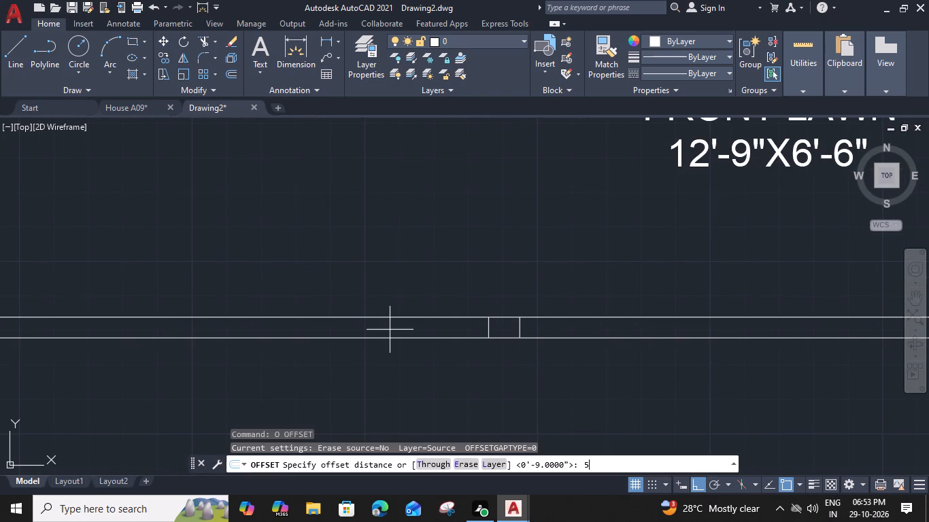
click(362, 329)
key(Escape)
Offset the new westernmost line across the south wall a further 9" to the west.
middle_drag(348, 327, 527, 322)
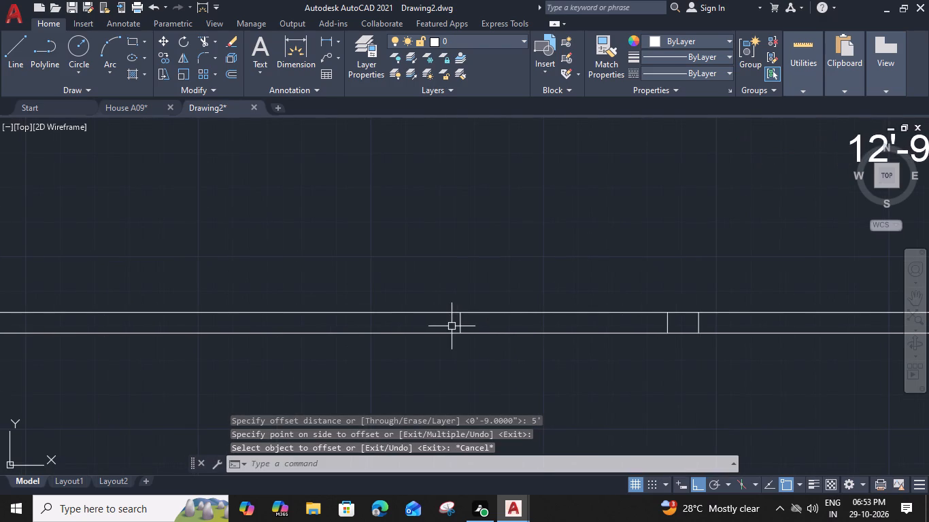
click(459, 325)
text(O 9")
key(Return)
click(359, 332)
key(Escape)
Draw a short line across the south wall's thickness, just east of the car porch's inner southwest corner.
scroll(307, 336, down, 2)
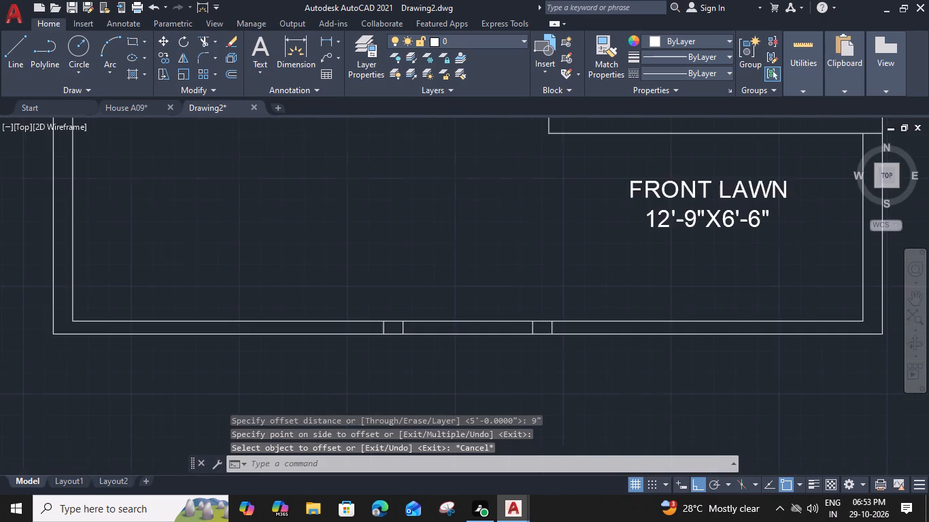
middle_drag(309, 336, 452, 332)
scroll(316, 324, up, 3)
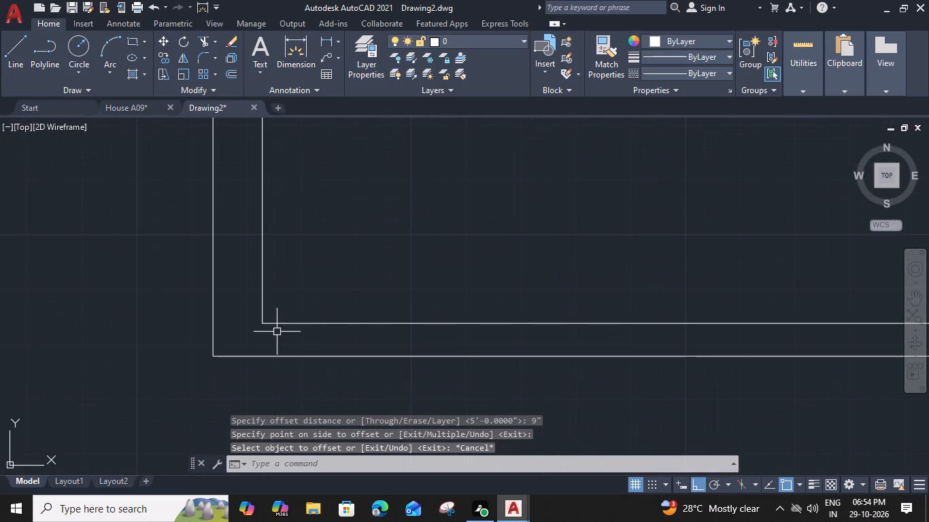
text(L)
key(space)
click(282, 324)
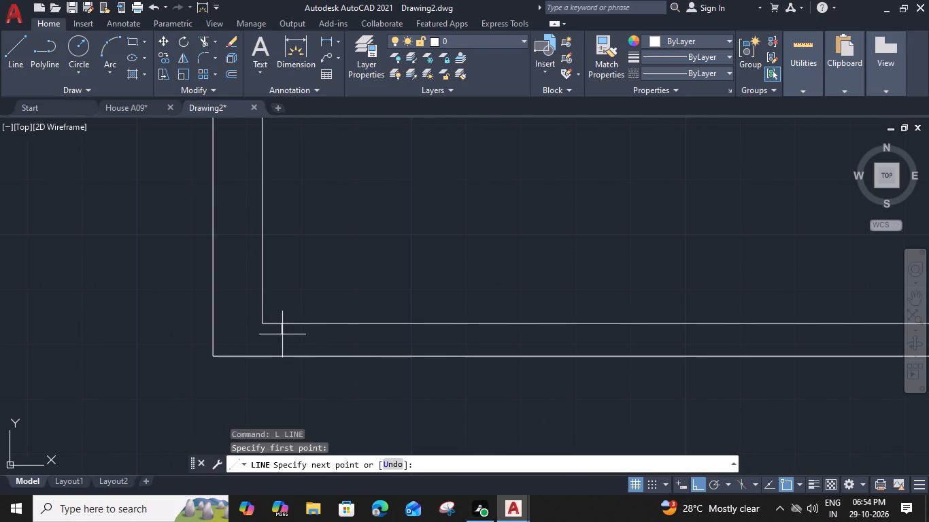
click(282, 358)
key(Escape)
Insert a Door - Imperial block from the tool palettes into the car porch, just south of the staircase.
scroll(282, 351, down, 3)
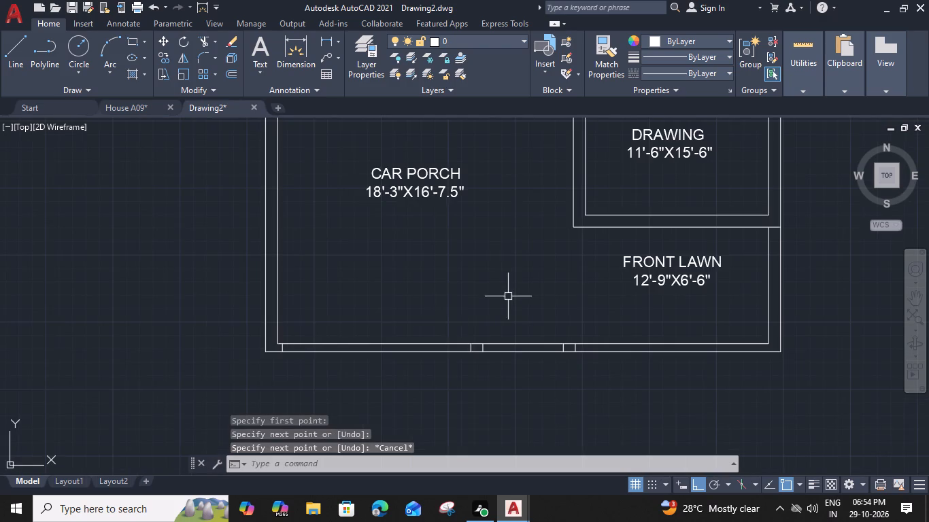
middle_drag(515, 294, 507, 317)
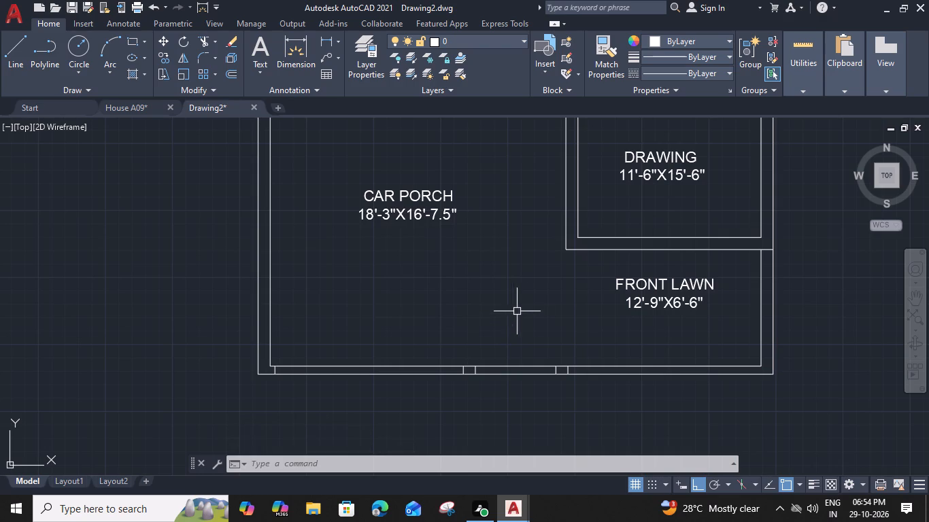
scroll(531, 304, down, 1)
middle_drag(526, 300, 509, 404)
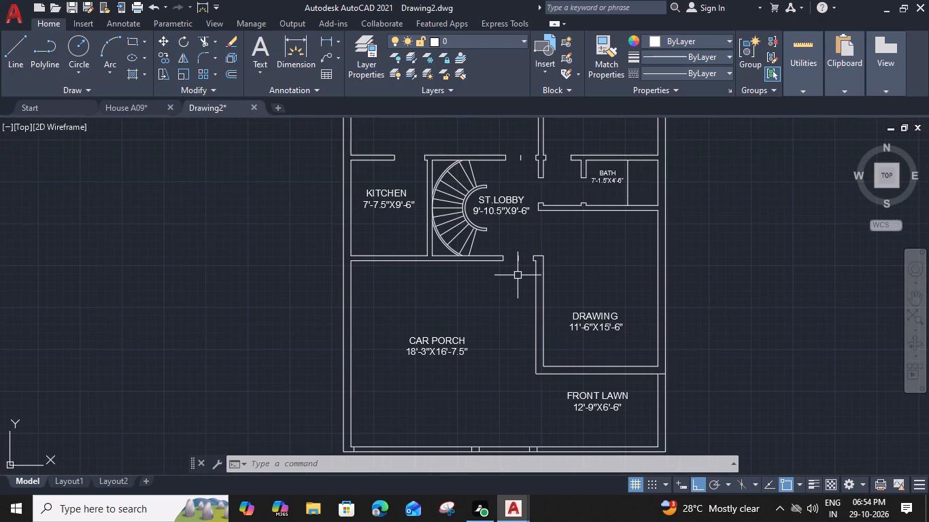
key(ctrl+3)
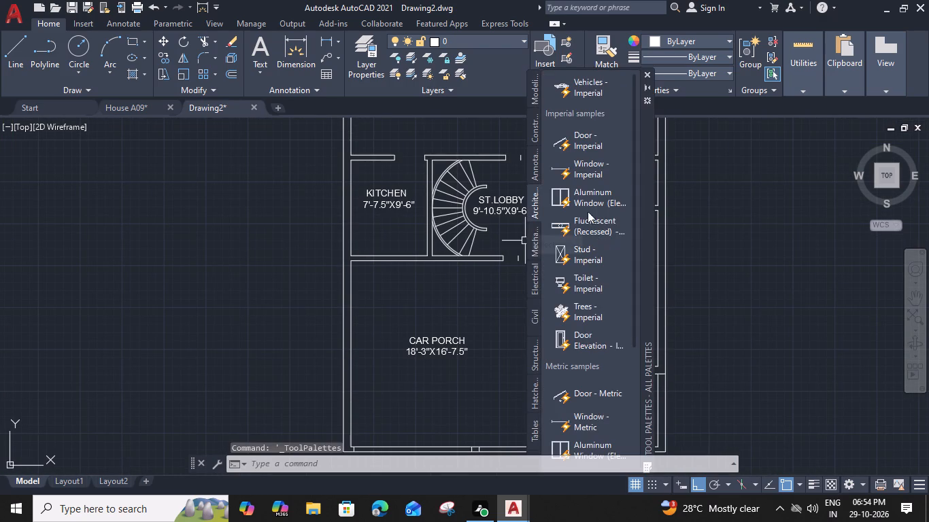
click(581, 147)
click(434, 283)
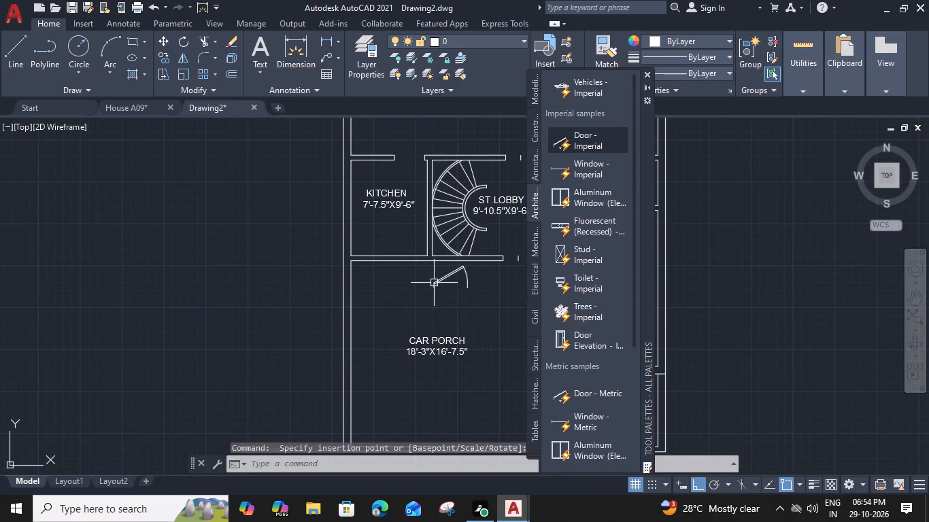
Set the door block in the car porch to fully open, with its leaf perpendicular to the opening.
click(647, 77)
middle_drag(475, 266, 443, 307)
click(418, 313)
scroll(391, 321, up, 2)
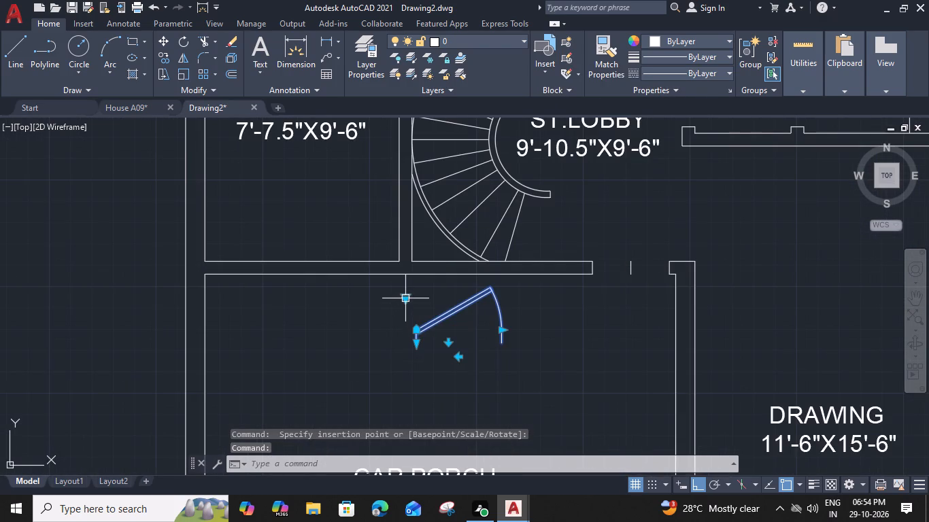
click(407, 297)
click(428, 348)
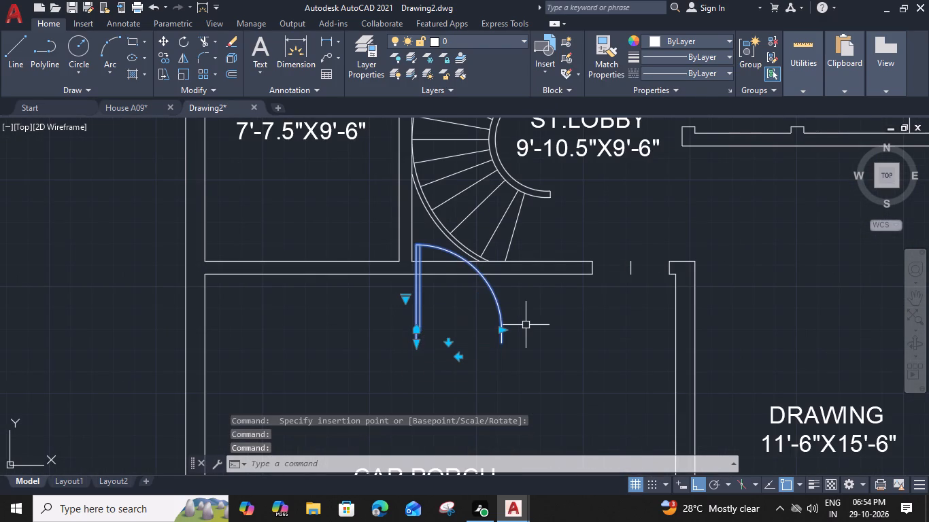
Move the door block from its lower hinge corner onto the west jamb of the opening between car porch and ST.LOBBY.
key(m)
key(space)
click(416, 347)
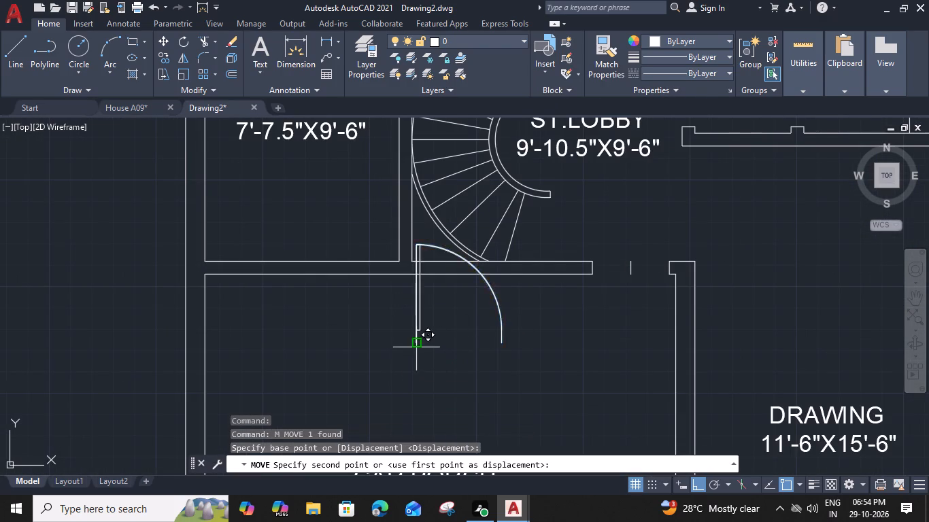
click(590, 273)
Scale the door by reference from its hinge corner to 1'-6" wide, reaching the opening's centre line.
middle_drag(609, 328, 530, 367)
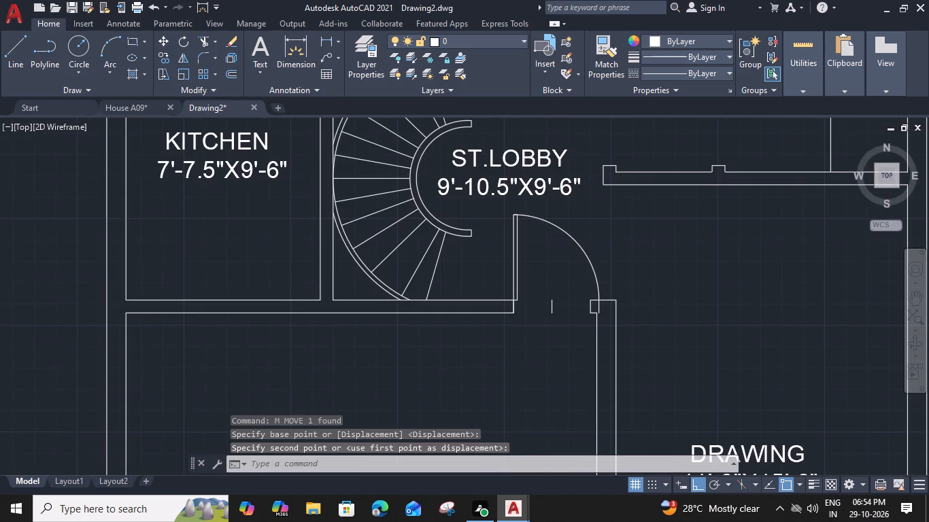
click(590, 243)
click(485, 266)
text(SC)
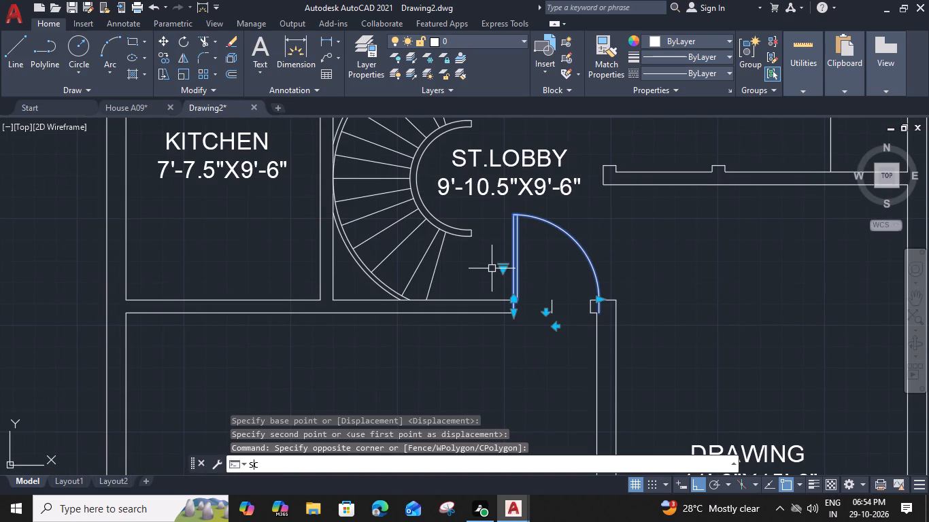
key(space)
scroll(492, 271, up, 2)
click(543, 376)
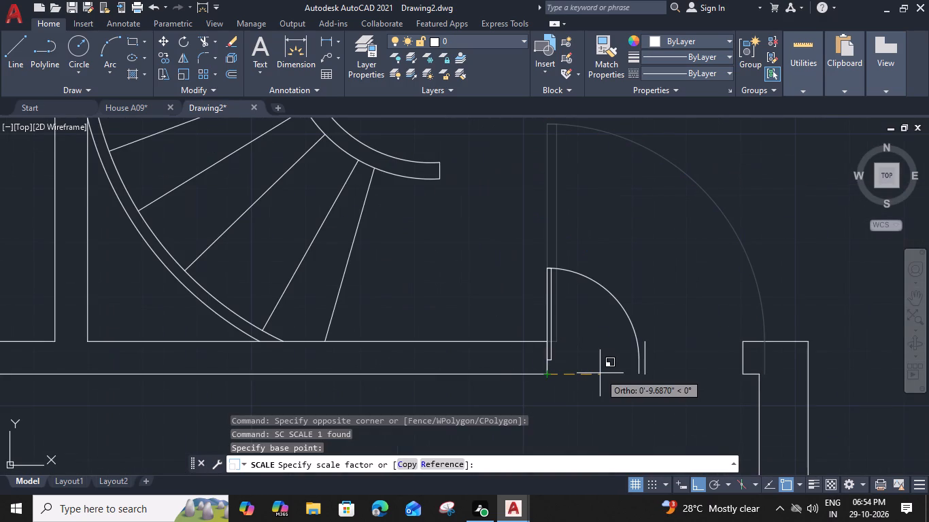
key(r)
key(space)
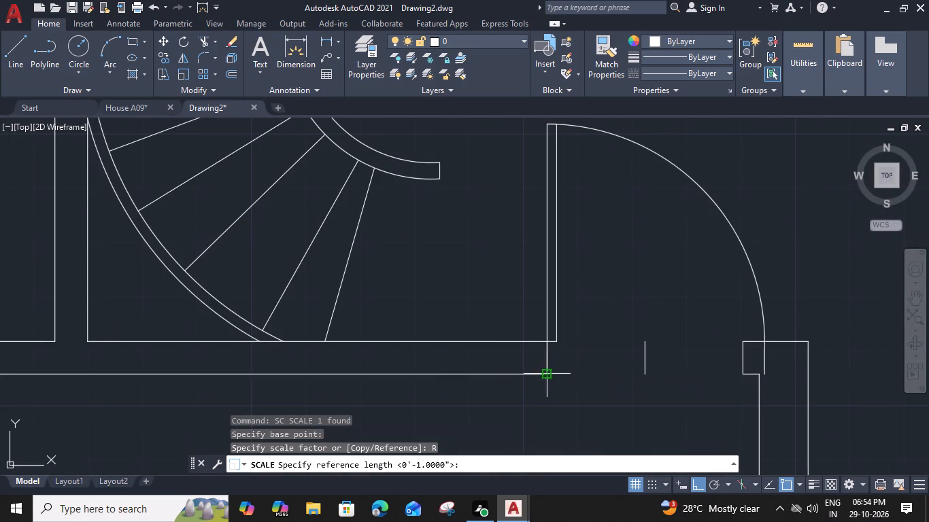
click(549, 373)
click(765, 376)
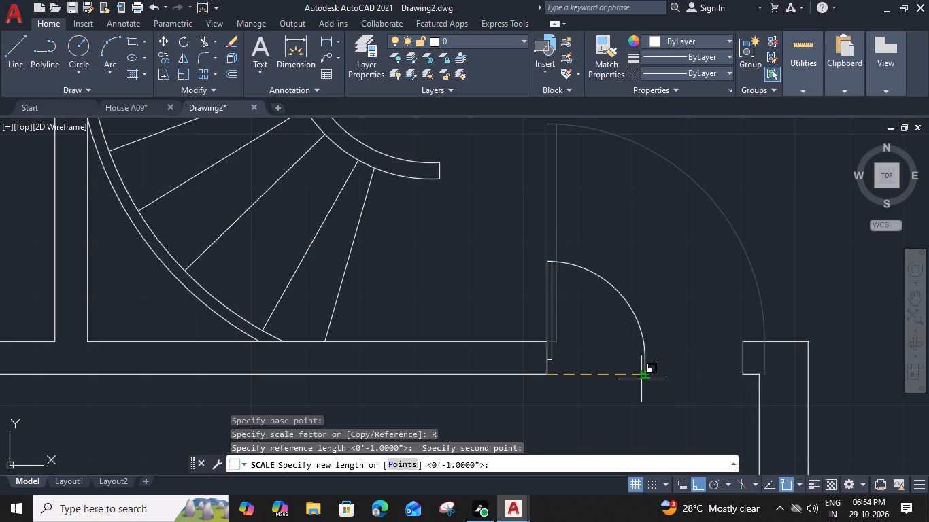
click(645, 378)
Copy the scaled door from its hinge corner to the centre line of the car porch opening.
click(622, 294)
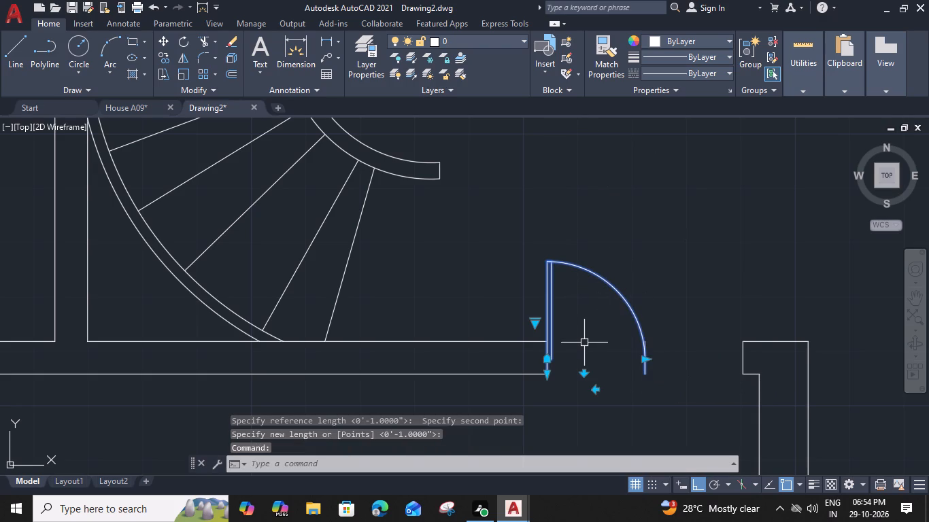
key(c)
text(O)
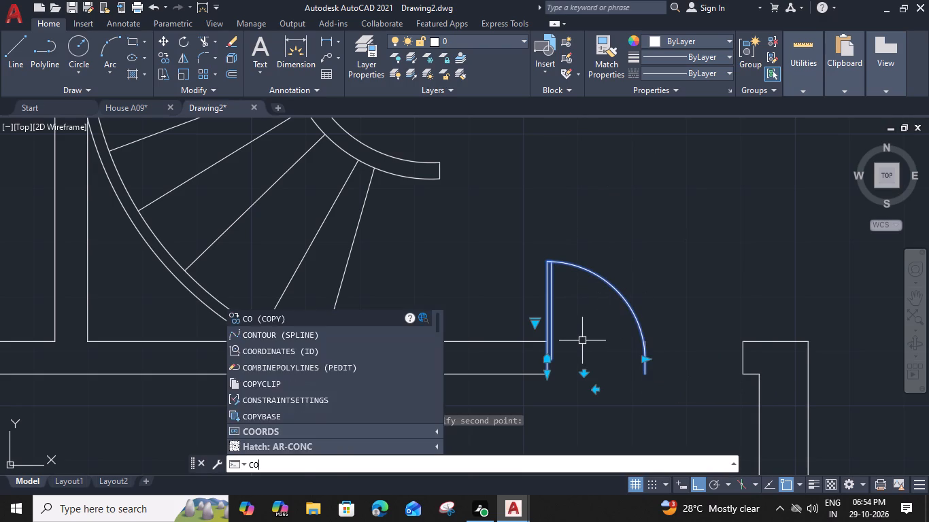
key(space)
scroll(564, 389, up, 1)
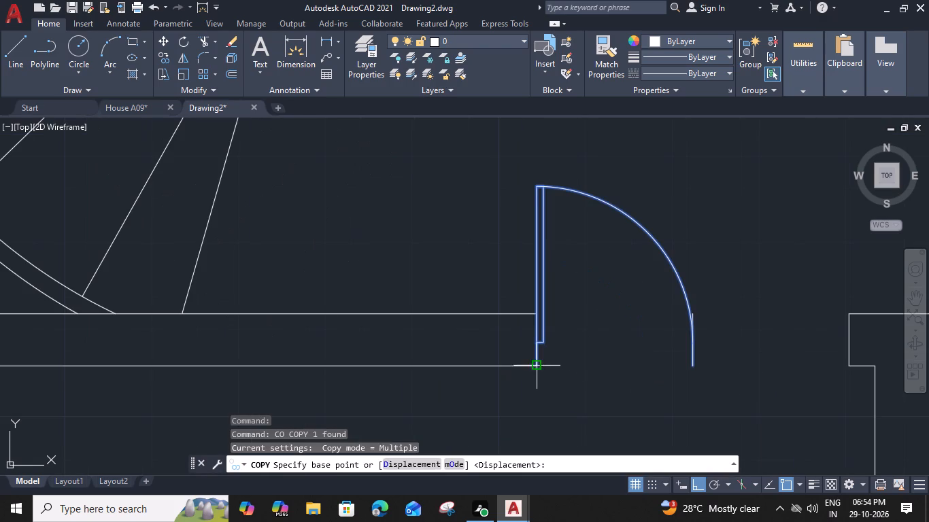
click(532, 366)
click(696, 368)
key(Escape)
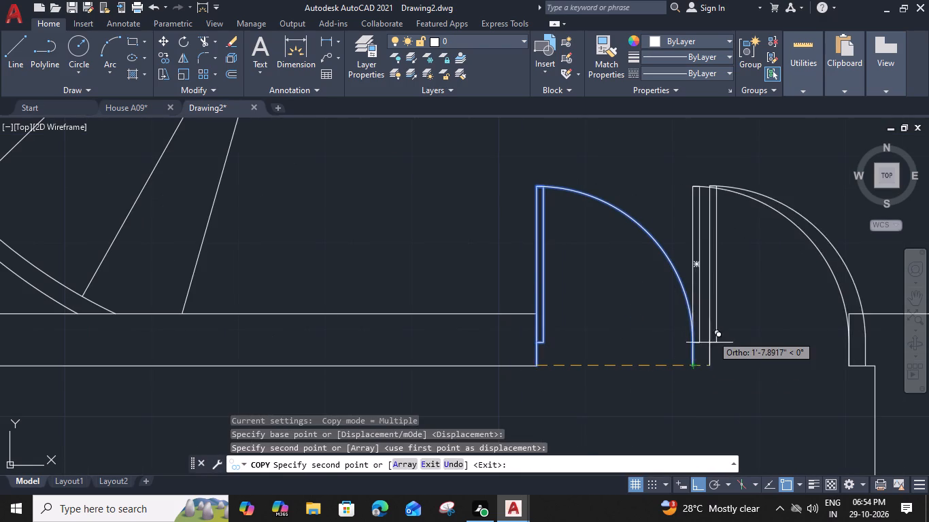
Flip the copied door so it hinges on the east jamb, forming a double door.
click(709, 258)
click(685, 270)
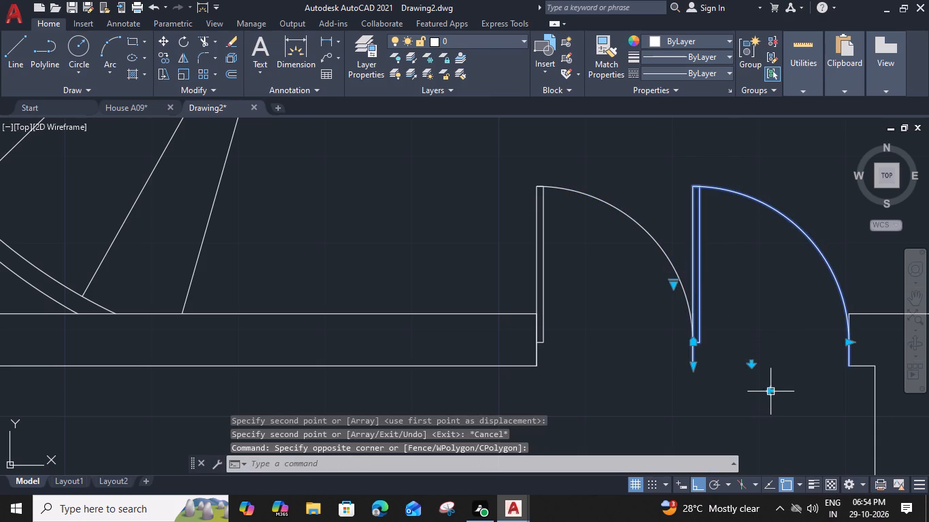
click(772, 392)
key(Escape)
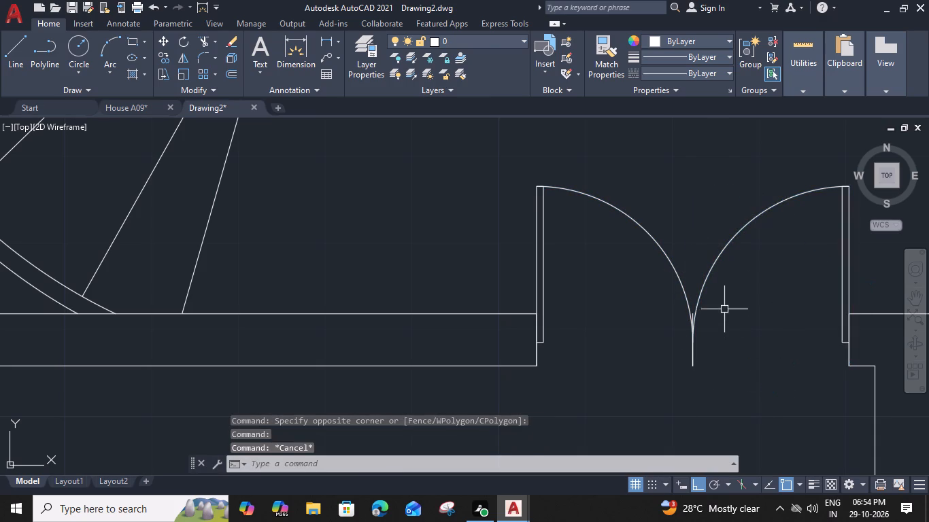
Erase the short centre line between the two door leaves at the car porch opening.
scroll(699, 318, up, 3)
click(678, 312)
key(Delete)
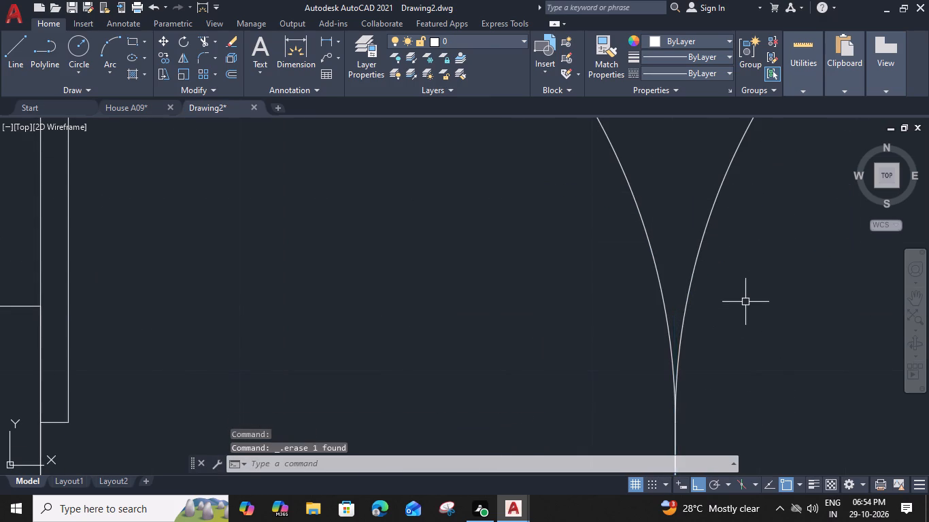
Copy both door leaves from their meeting point to the centre line of the opening between ST.LOBBY and LOUNGE.
scroll(734, 304, down, 3)
drag(745, 301, 737, 311)
click(658, 359)
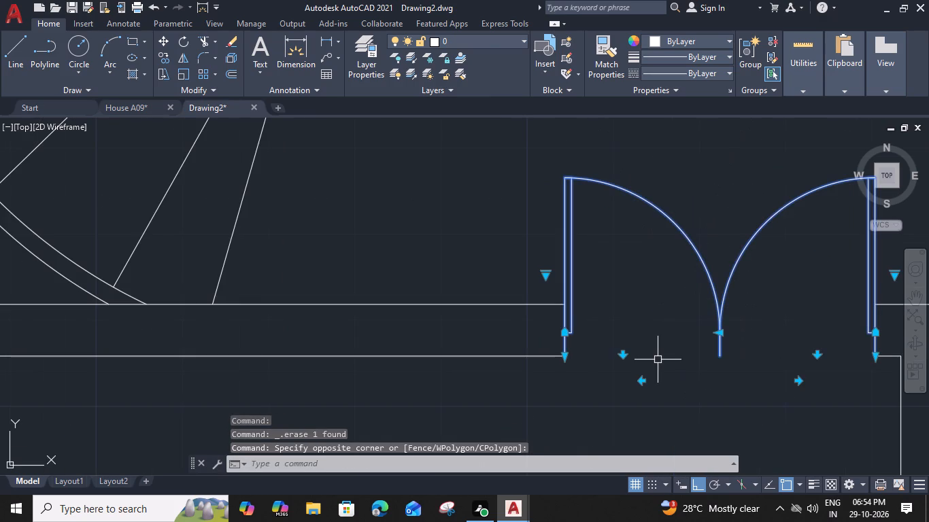
text(CO)
key(space)
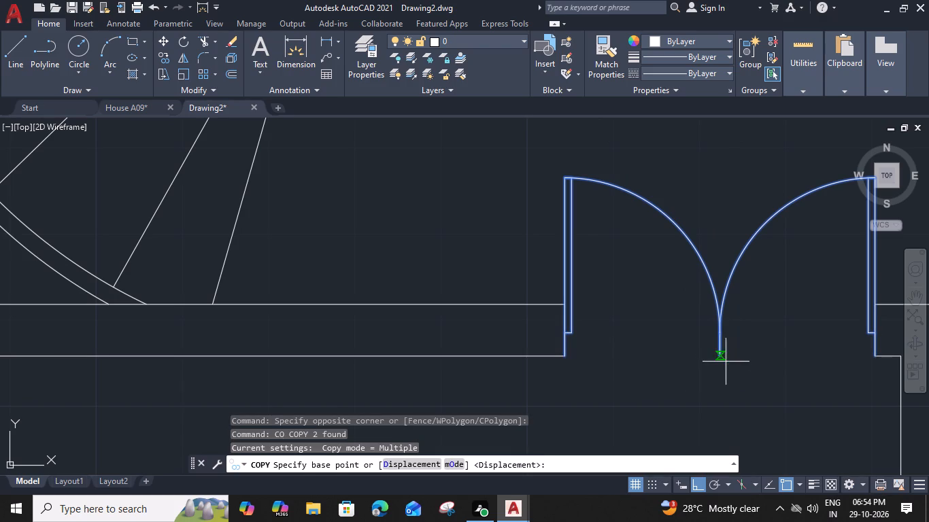
scroll(722, 364, up, 4)
click(703, 321)
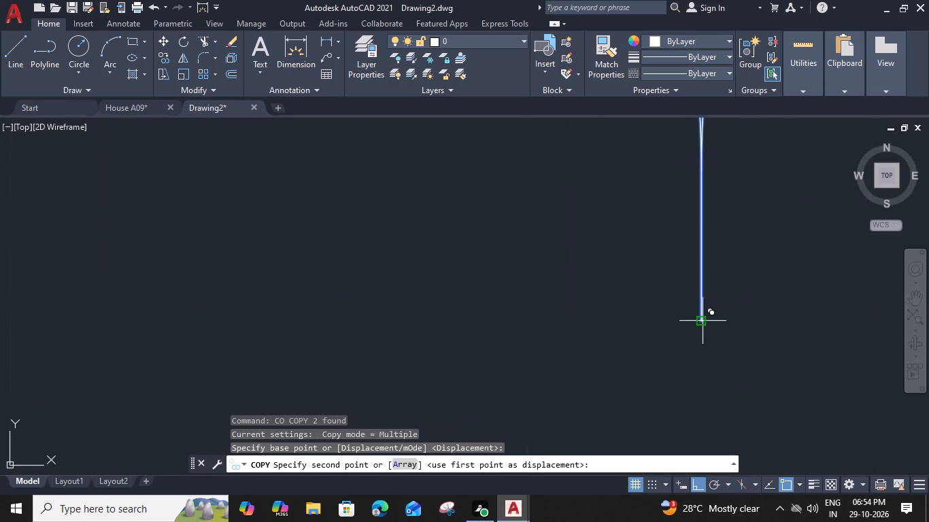
scroll(702, 323, down, 4)
middle_drag(696, 219, 645, 521)
scroll(651, 406, down, 3)
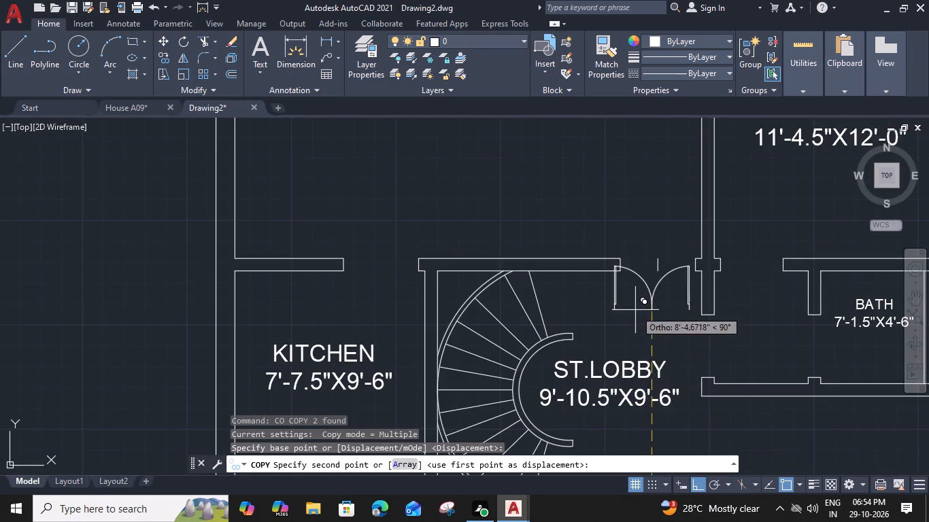
scroll(642, 260, up, 4)
click(739, 328)
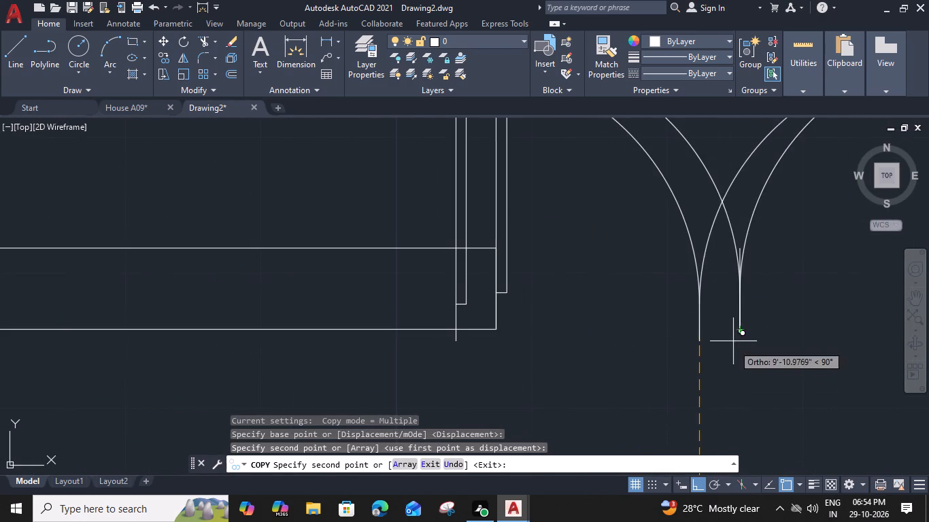
key(Escape)
Erase the short centre line between the door leaves at the LOUNGE opening.
scroll(734, 249, up, 2)
click(751, 258)
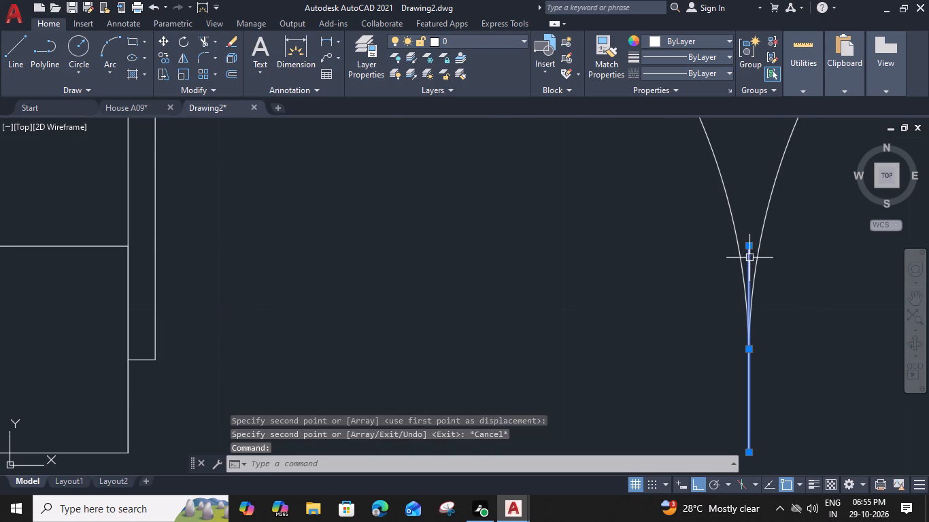
key(Delete)
Copy the western leaf of the LOUNGE double door to the west jamb of the BEDROOM opening beside the bath.
scroll(803, 296, down, 4)
scroll(789, 363, down, 3)
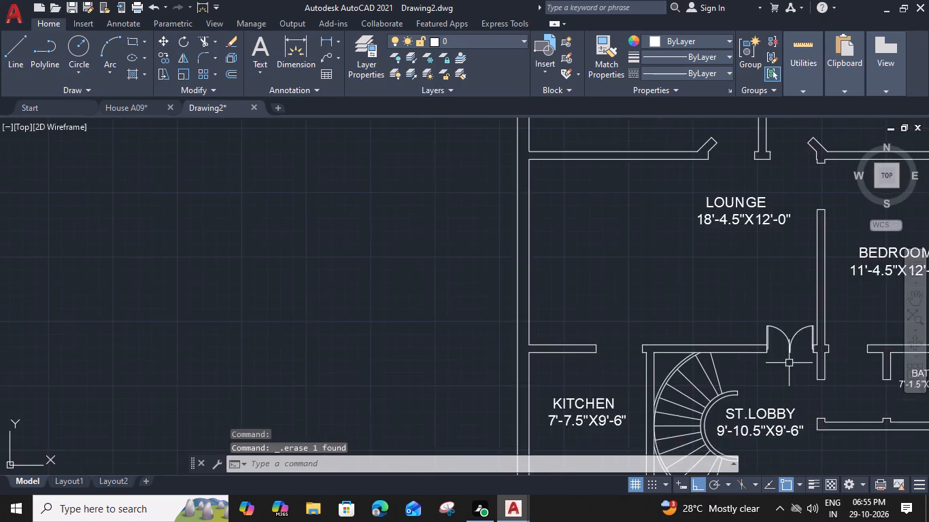
middle_drag(789, 363, 643, 377)
click(626, 342)
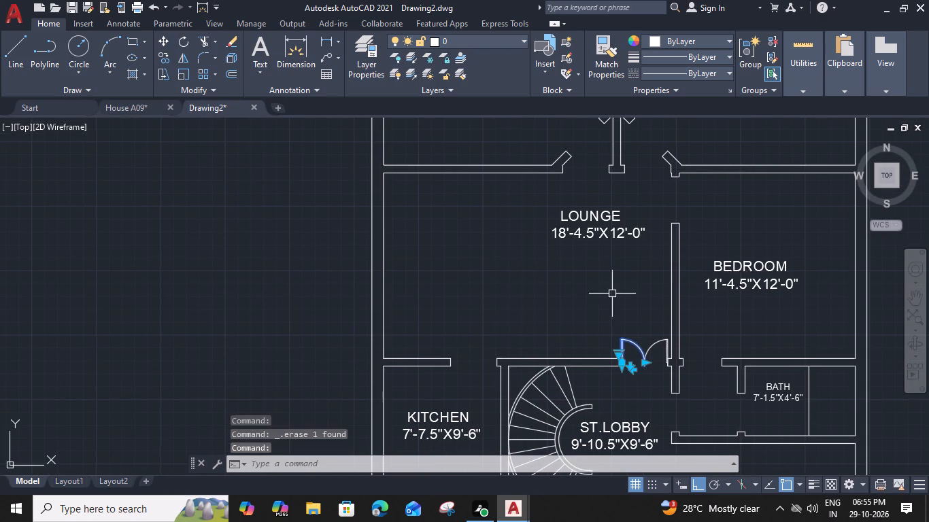
text(CO)
key(space)
scroll(640, 372, up, 2)
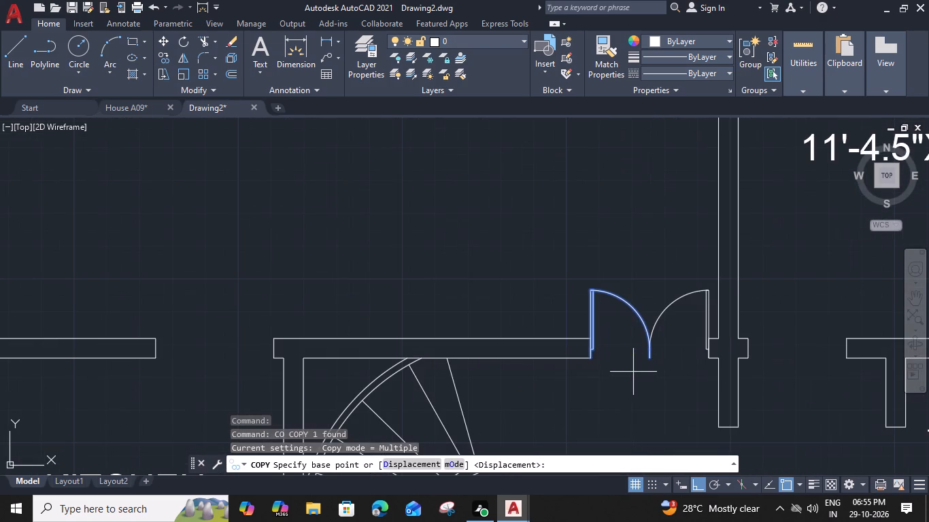
click(586, 362)
middle_drag(641, 395, 526, 279)
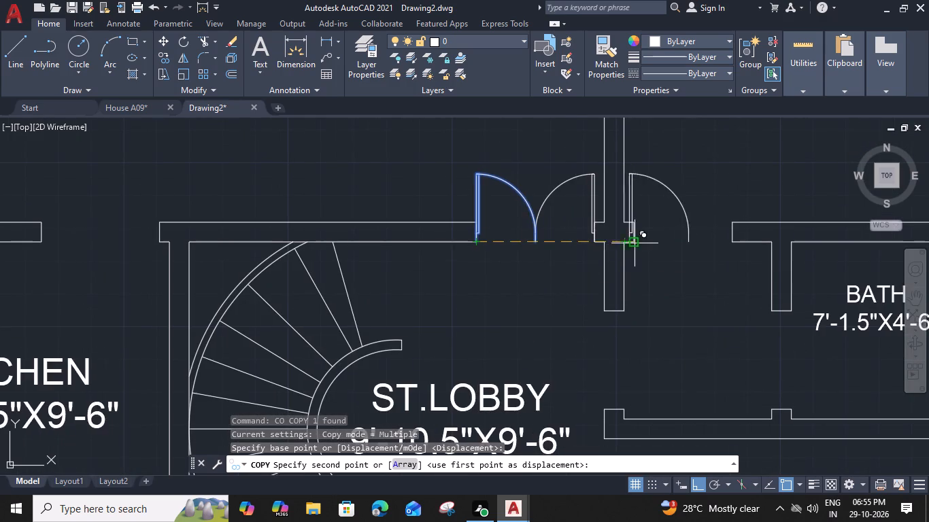
scroll(654, 243, up, 2)
click(603, 239)
key(Escape)
Scale the BEDROOM door by reference from its hinge corner so it spans the opening to the east jamb.
middle_drag(630, 242, 608, 340)
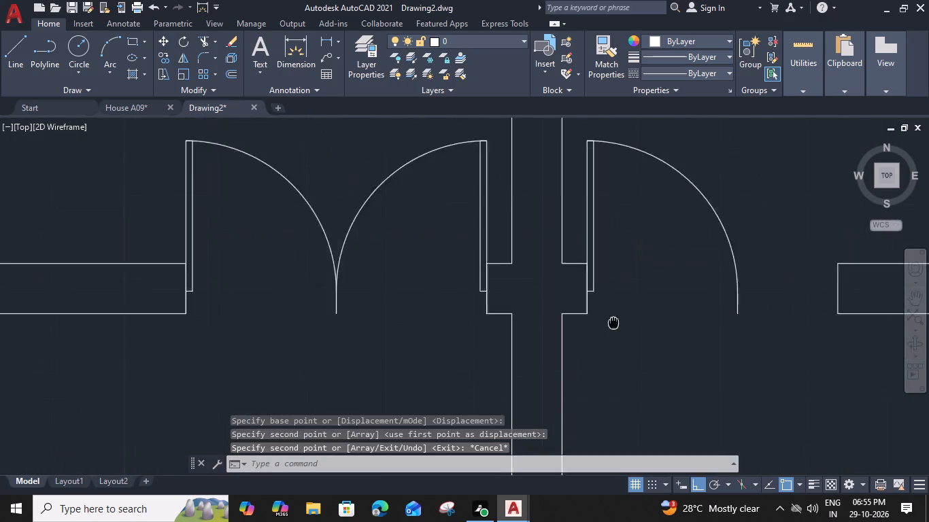
middle_drag(608, 340, 603, 362)
click(582, 264)
text(SC)
key(space)
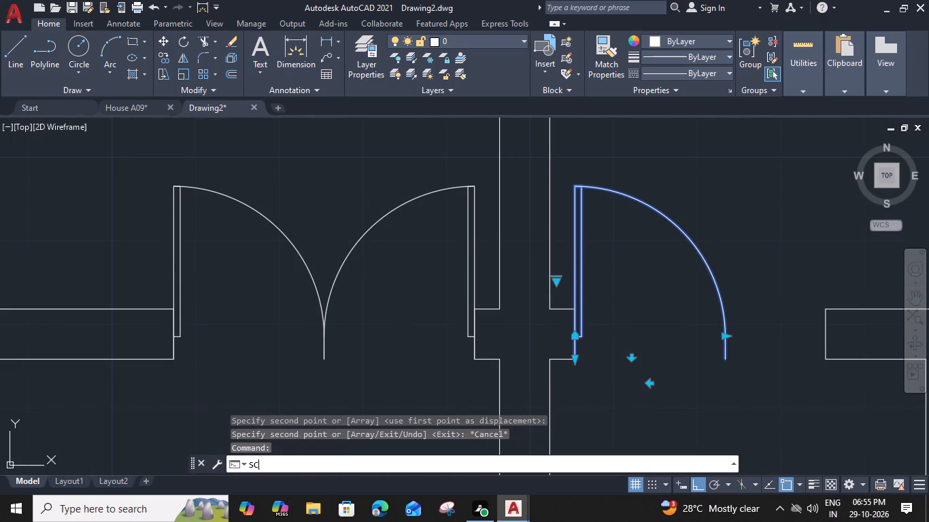
click(573, 362)
text(R)
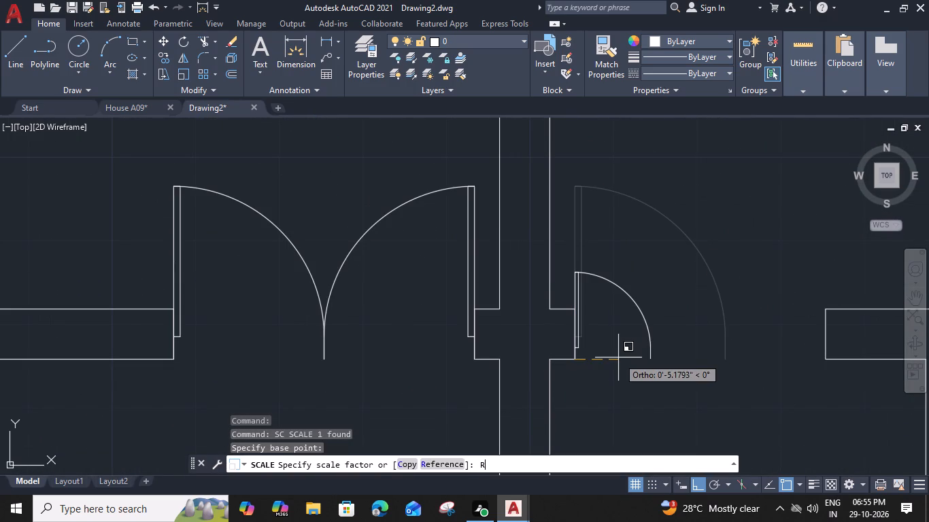
key(space)
click(577, 359)
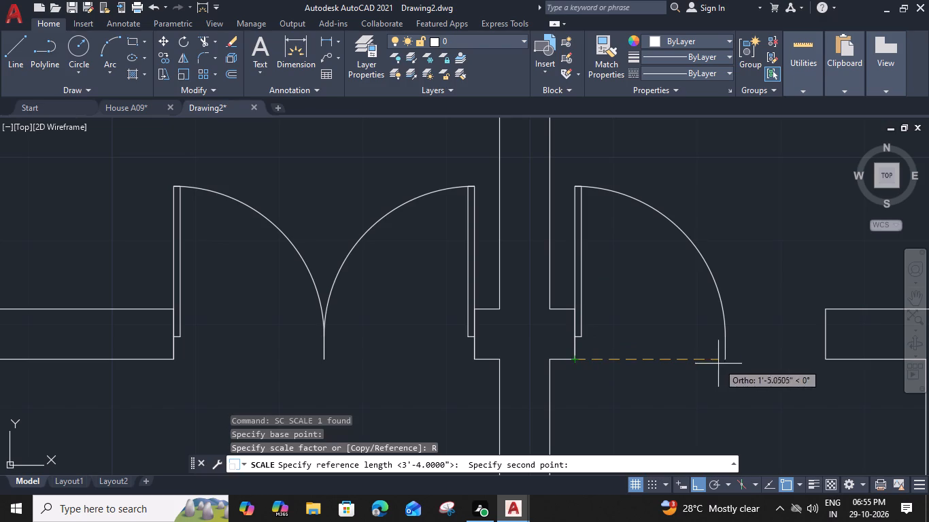
click(728, 363)
click(825, 360)
Copy the BEDROOM door from its hinge corner to the end of the wall stub just south, between ST.LOBBY and the bath passage.
scroll(803, 354, down, 3)
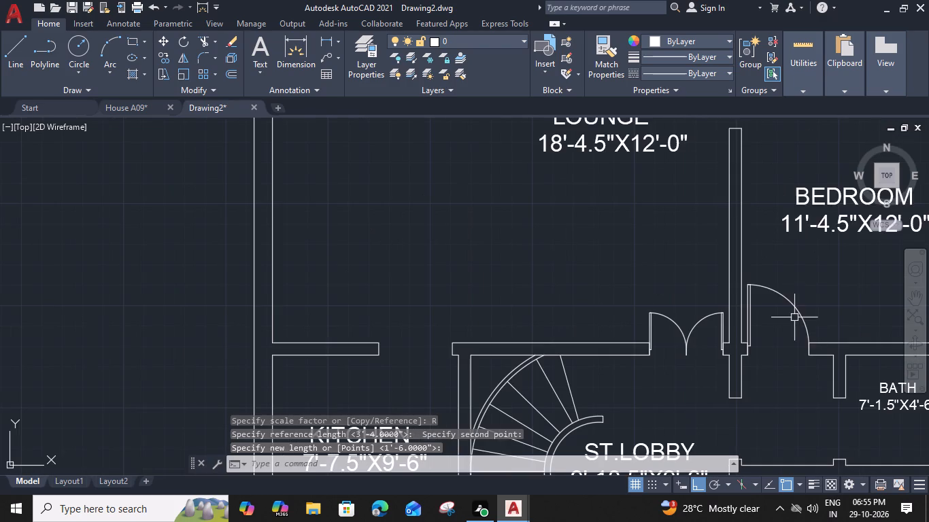
click(794, 301)
key(c)
text(O)
key(space)
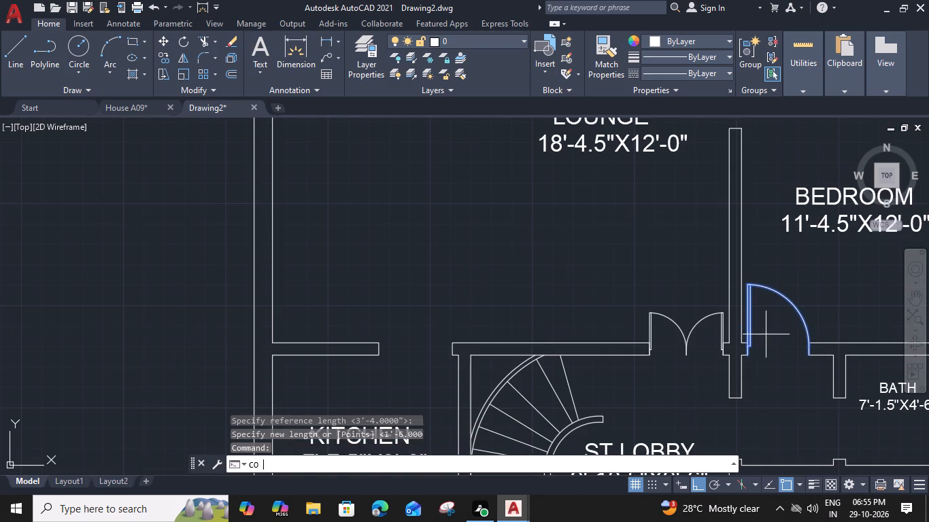
click(748, 357)
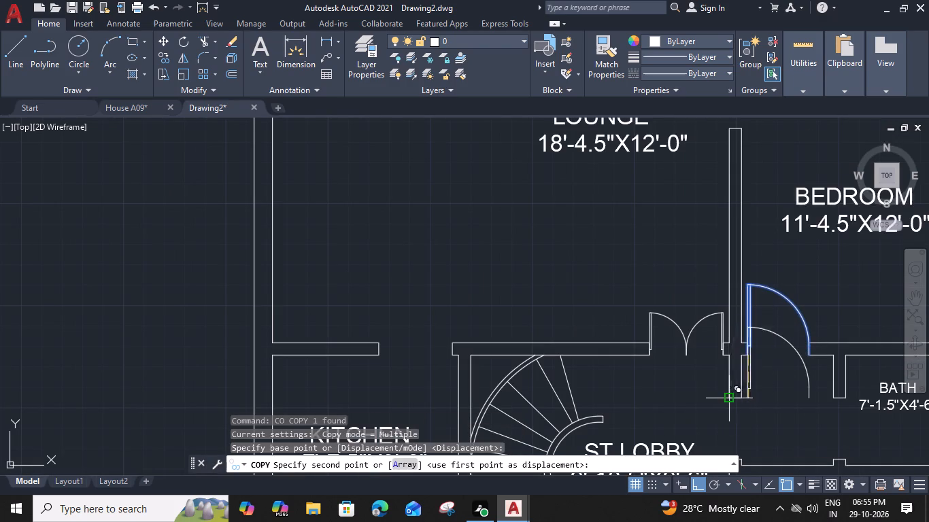
click(732, 400)
key(Escape)
Rotate the copied door between ST.LOBBY and the bath passage 270° about its hinge corner so it closes the opening southward.
click(792, 368)
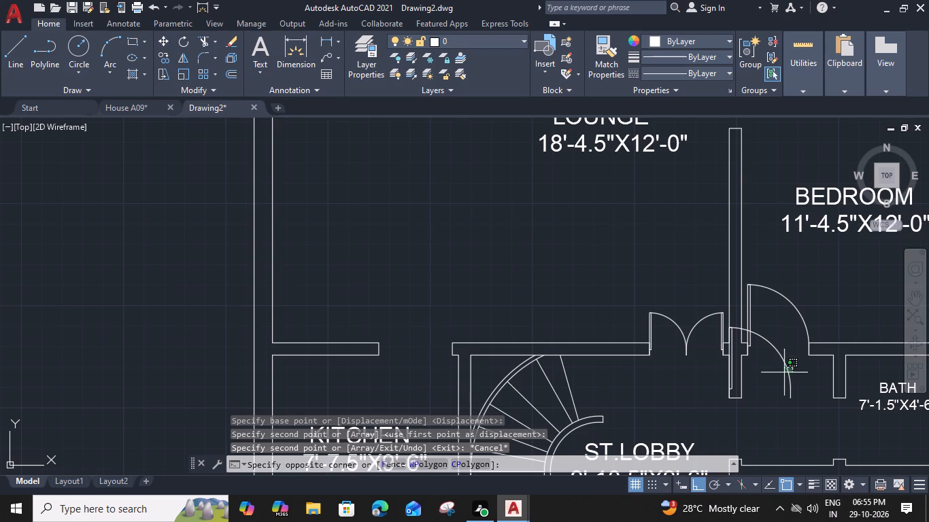
click(779, 381)
key(r)
key(o)
key(space)
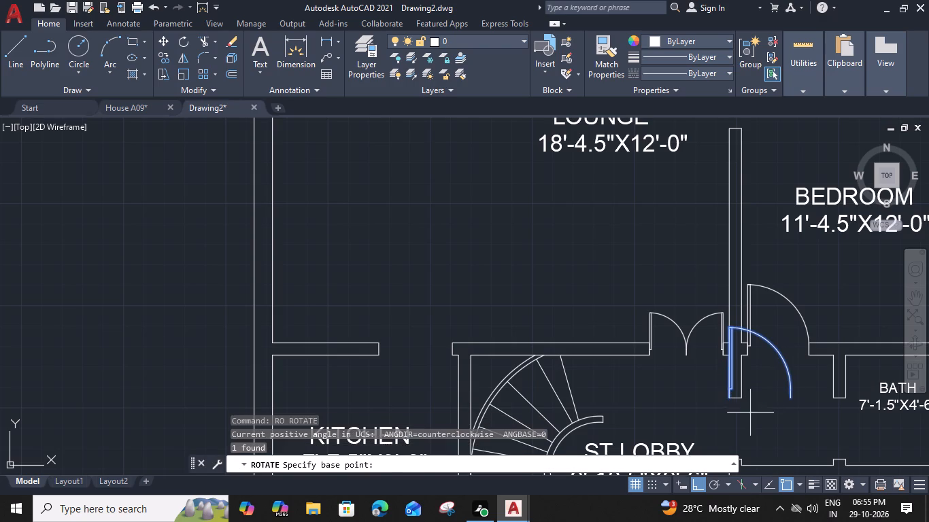
click(728, 399)
middle_drag(733, 449, 732, 441)
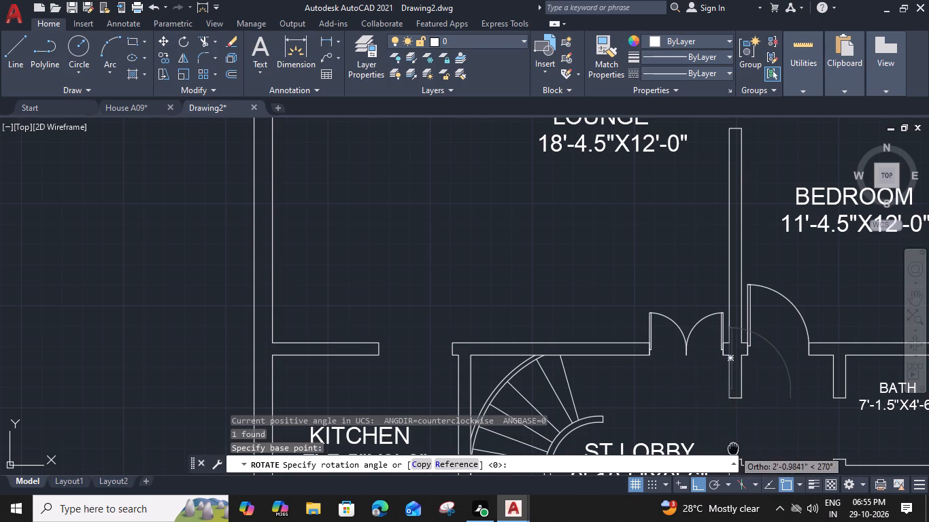
middle_drag(732, 441, 728, 379)
scroll(728, 395, up, 2)
click(718, 384)
scroll(718, 387, down, 2)
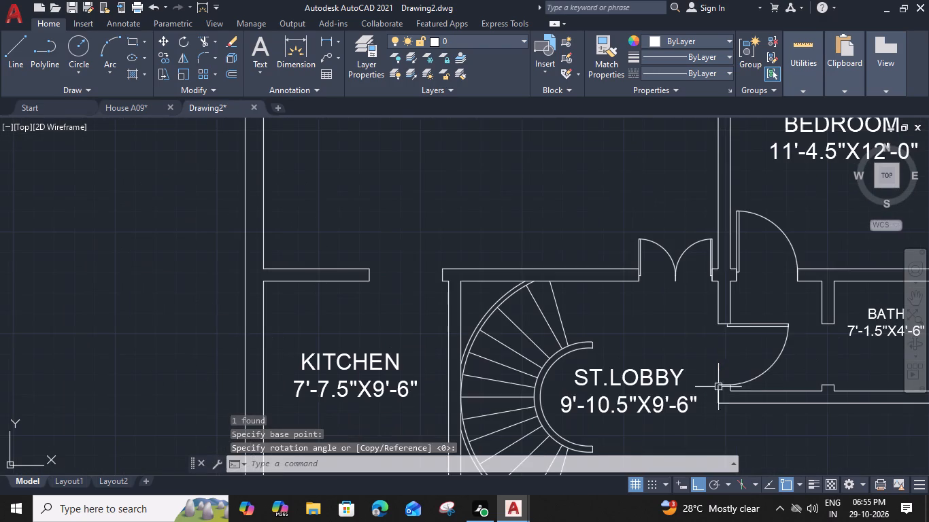
Copy the rotated ST.LOBBY door from its hinge corner to the end of the wall stub at the BATH opening.
click(768, 373)
text(CO)
key(space)
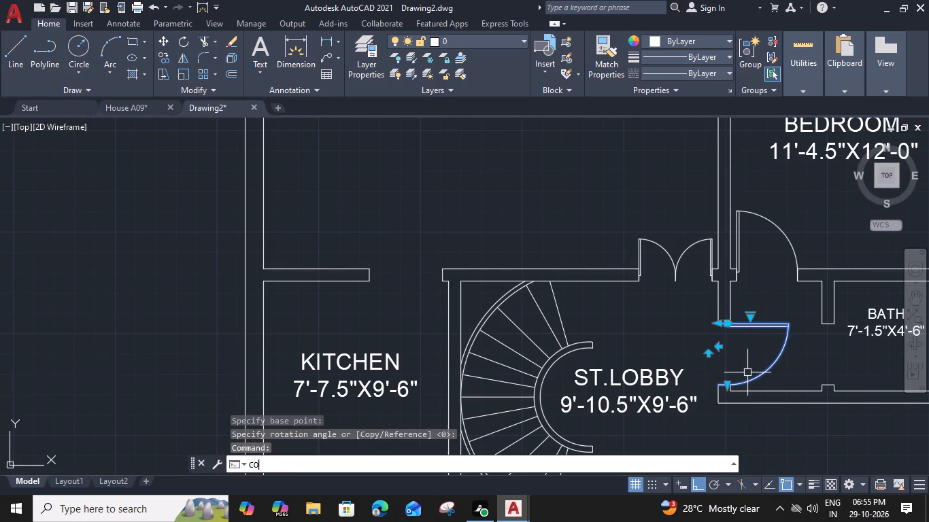
click(714, 326)
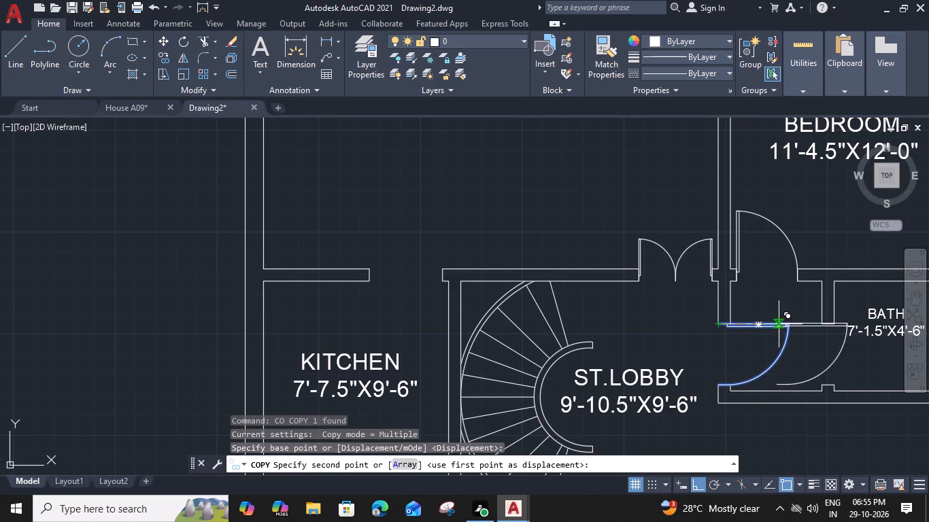
click(818, 326)
key(Escape)
Flip the BATH door and the ST.LOBBY passage door vertically so both leaves hinge at their south jambs.
middle_drag(844, 366, 739, 359)
click(751, 370)
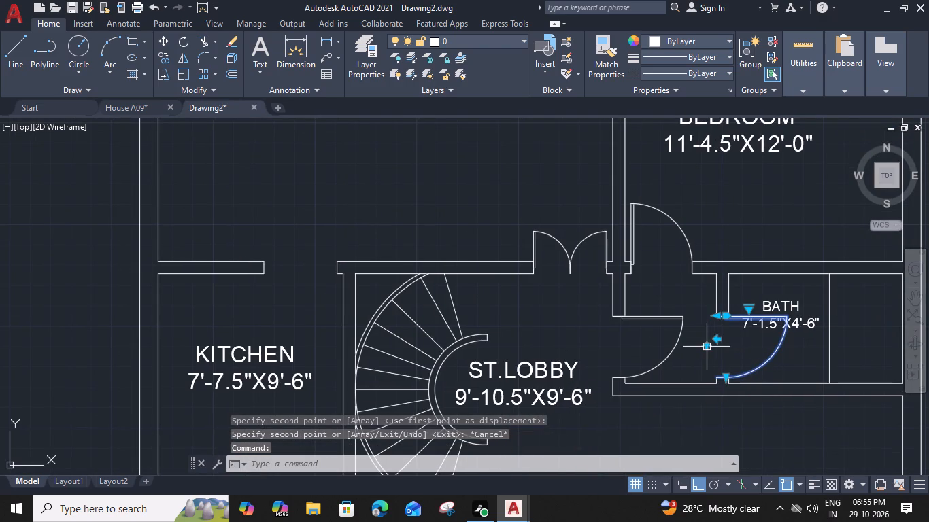
click(708, 344)
click(660, 359)
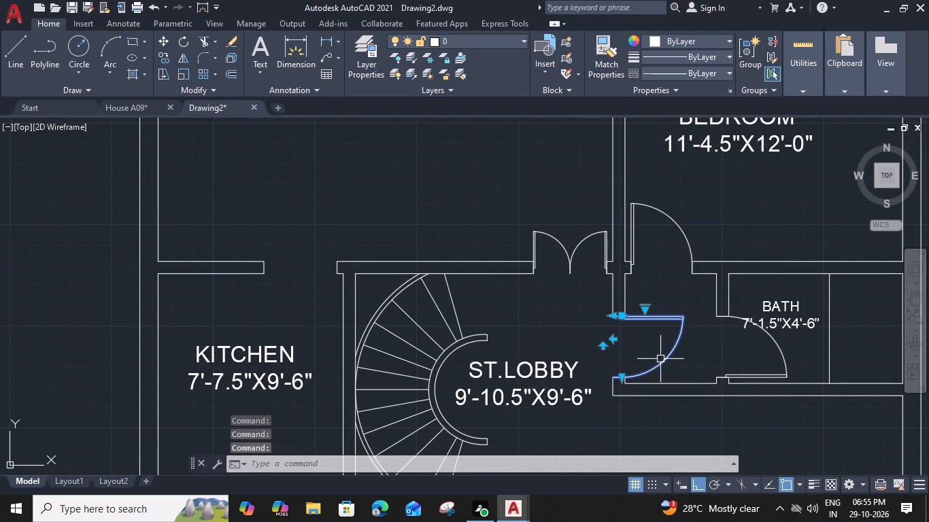
click(601, 346)
key(Escape)
Move the BATH 7'-1.5"X4'-6" label straight north within the room, clear of the door swing.
middle_drag(671, 347, 603, 377)
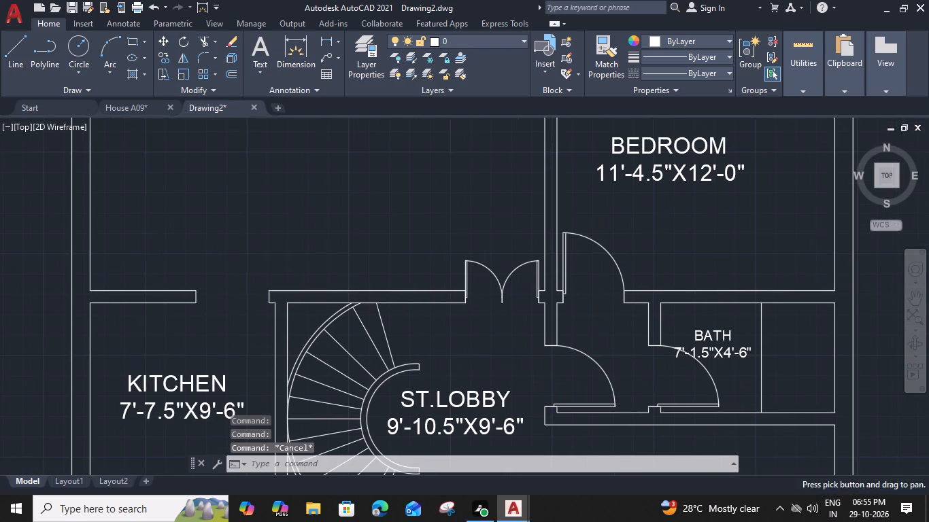
click(732, 333)
text(M)
key(space)
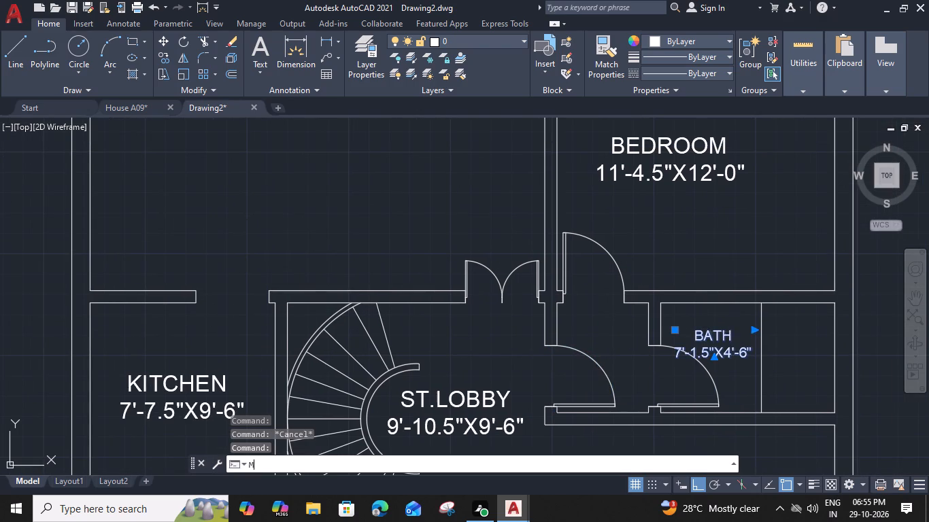
click(676, 332)
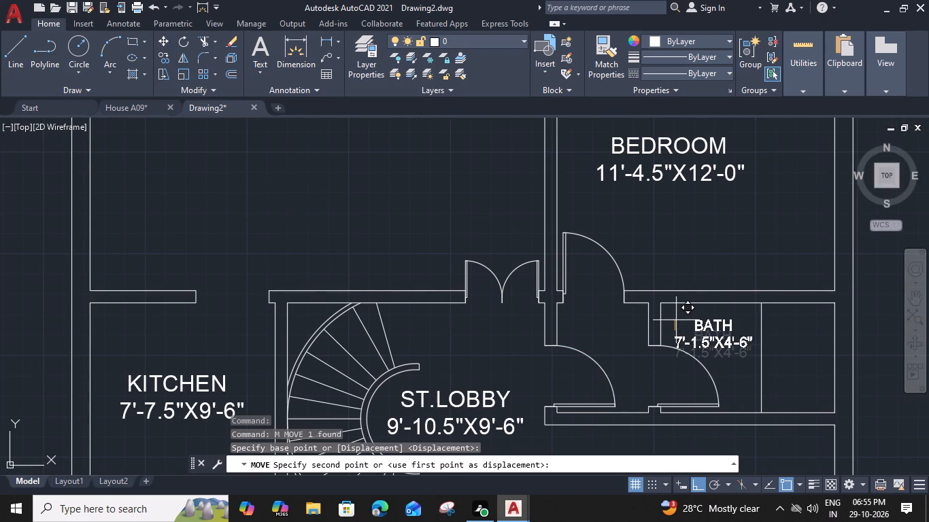
scroll(674, 315, up, 1)
click(674, 311)
scroll(675, 313, down, 1)
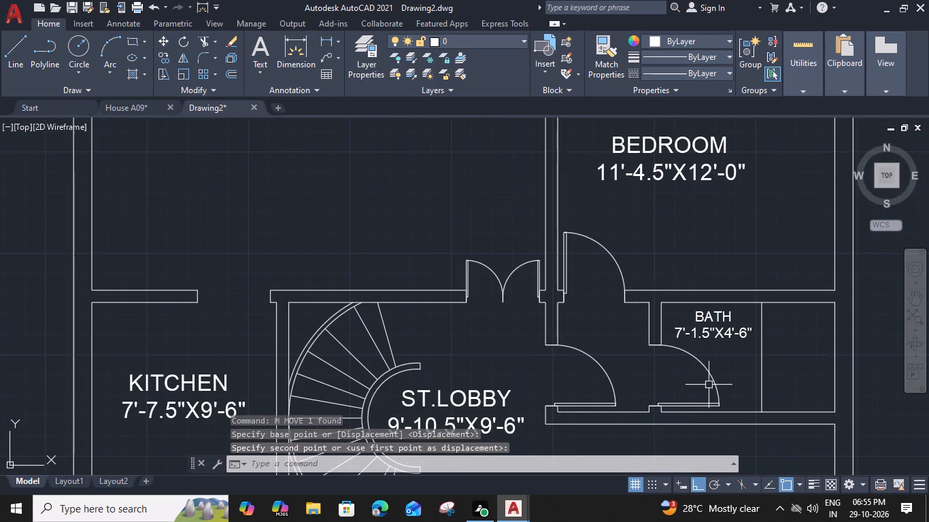
click(713, 383)
key(Escape)
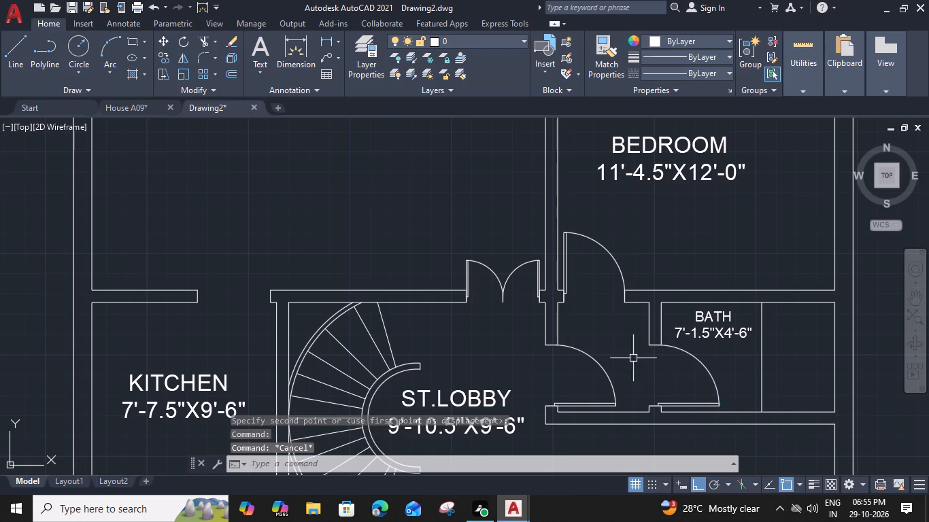
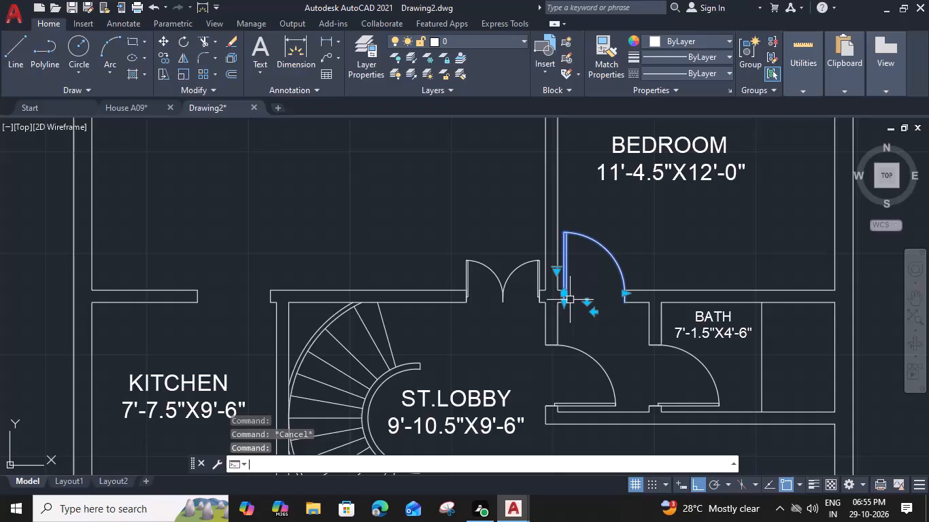
Copy the 11'-4.5"X12'-0" BEDROOM door from its hinge-side wall corner to the west jamb of each 8'-0"X4'-6" BATH opening.
scroll(569, 300, up, 2)
click(552, 309)
scroll(552, 309, down, 3)
middle_drag(606, 198, 456, 521)
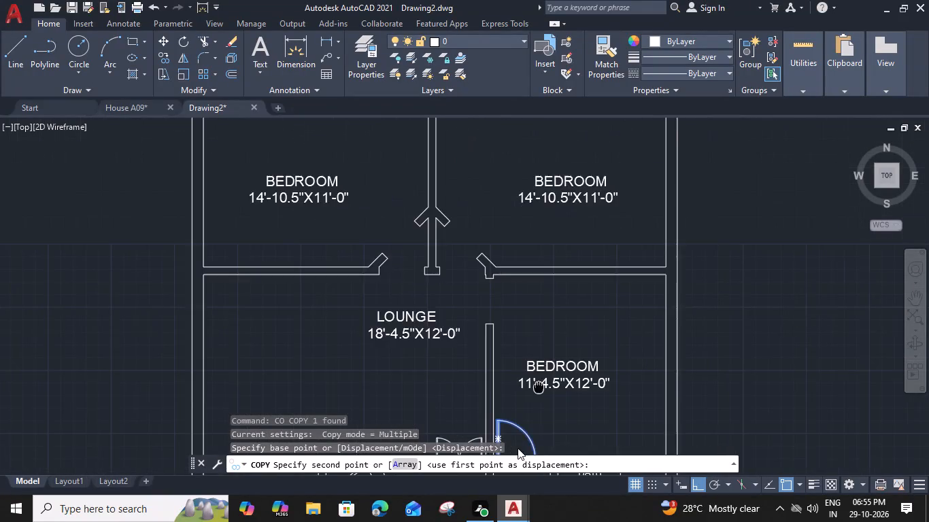
middle_drag(507, 405, 493, 249)
scroll(528, 304, up, 3)
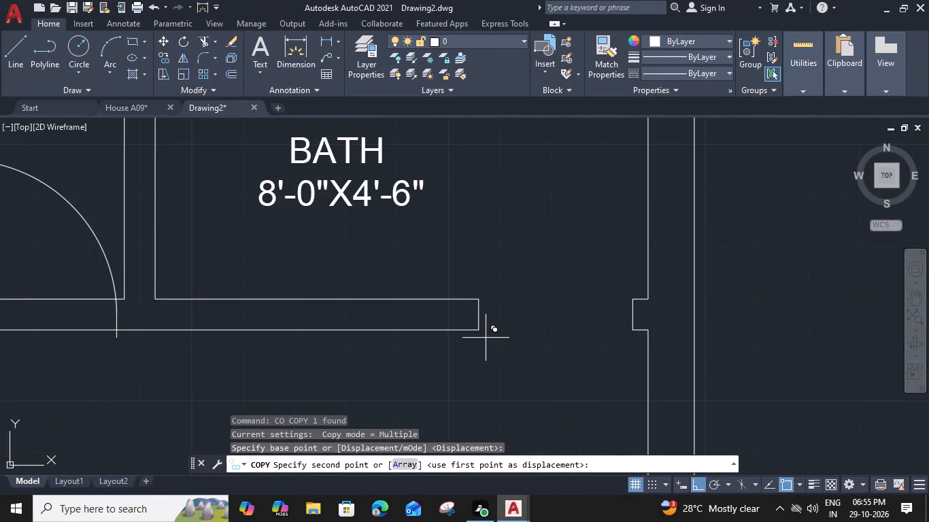
click(477, 330)
scroll(477, 330, down, 3)
middle_drag(371, 351, 677, 317)
scroll(387, 303, up, 2)
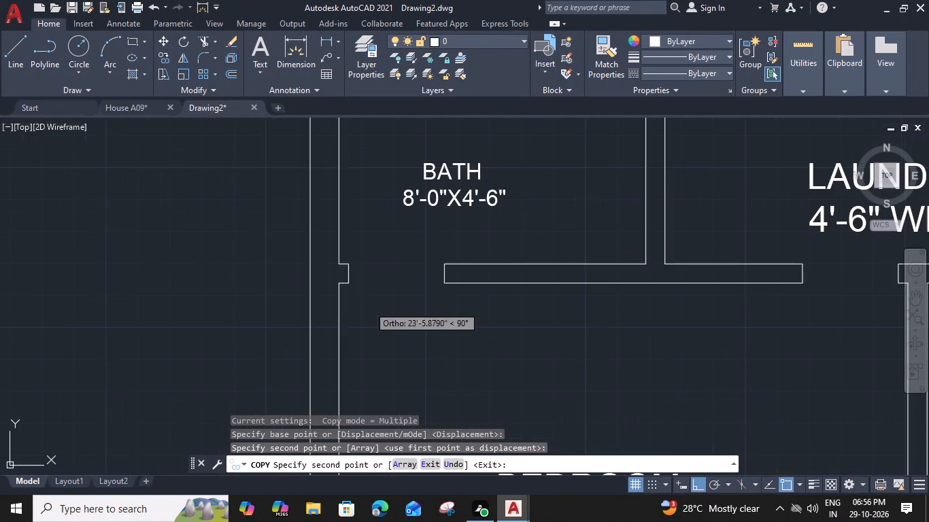
click(348, 285)
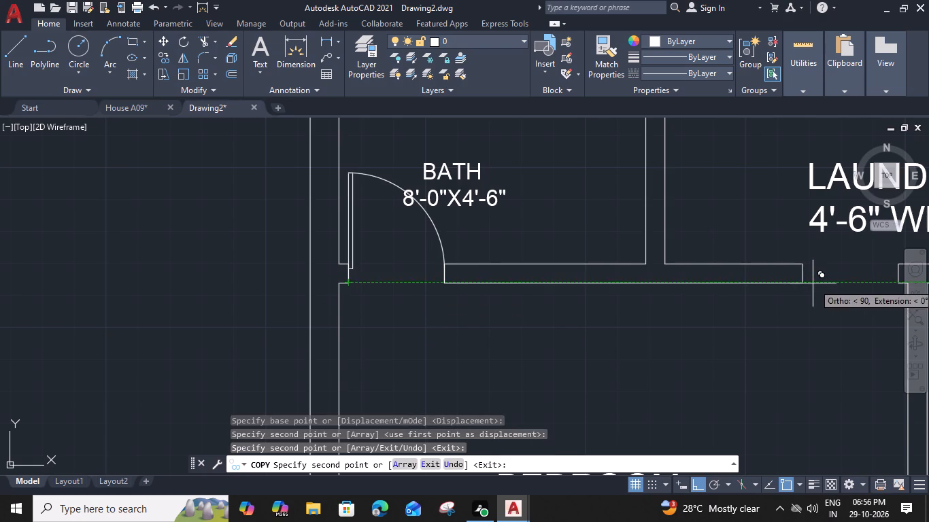
Place two more copies of the door at the west jambs of the two LAUNDRY openings and finish copying.
click(804, 285)
middle_drag(809, 294, 263, 317)
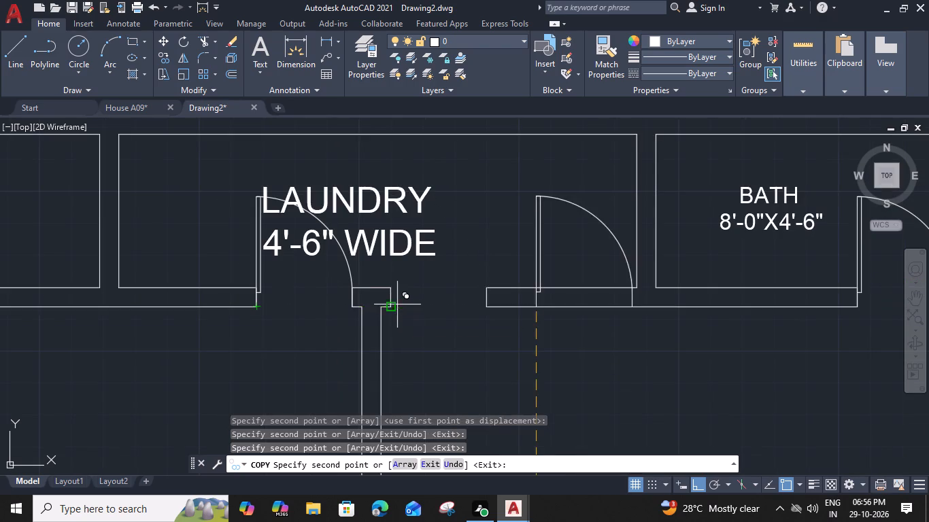
click(394, 306)
key(Escape)
Flip both LAUNDRY doors to swing south into the bedrooms, and flip the west one to hinge beside the central wall.
click(485, 263)
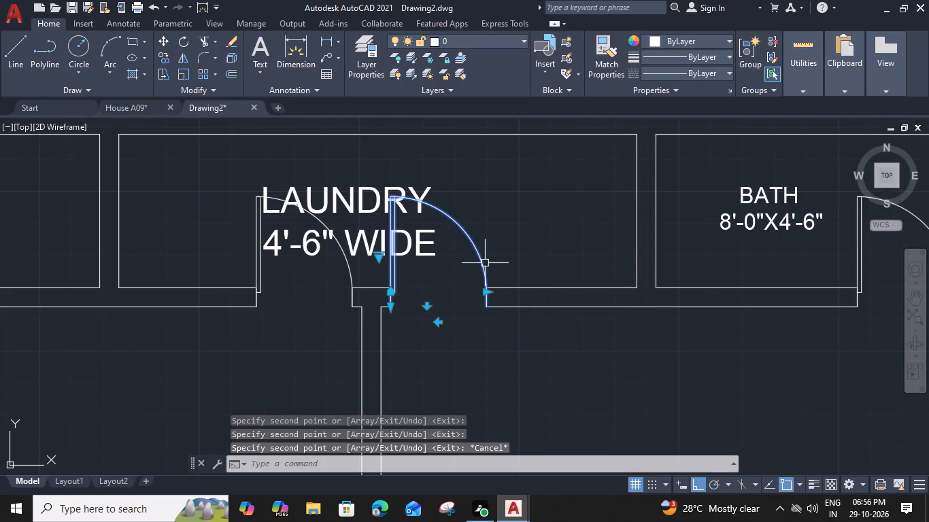
click(426, 307)
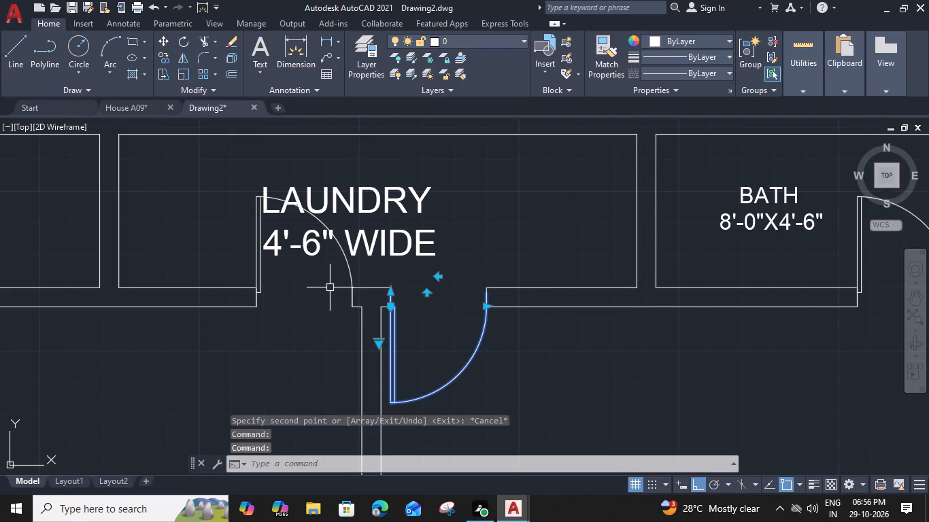
click(352, 277)
click(295, 307)
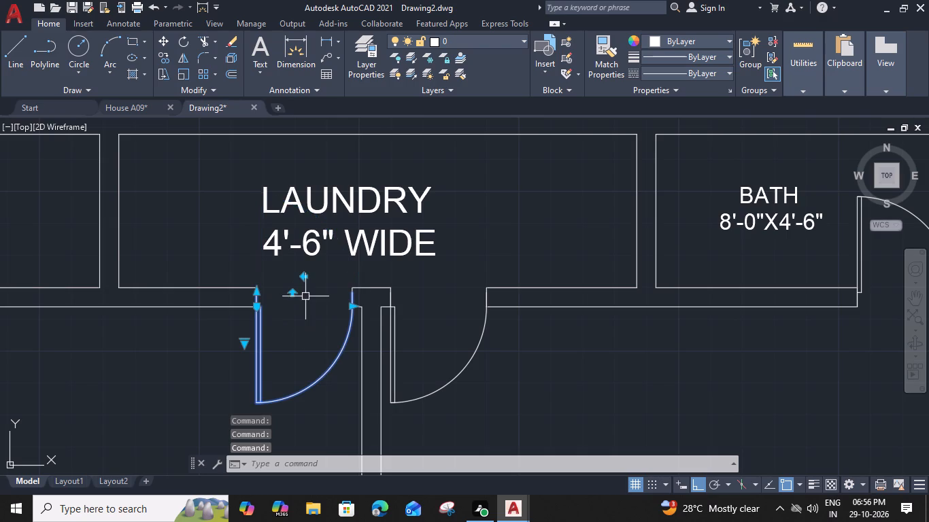
click(303, 278)
Flip the east 8'-0"X4'-6" BATH door horizontally so it hinges at the outer-wall jamb.
middle_drag(762, 276, 535, 283)
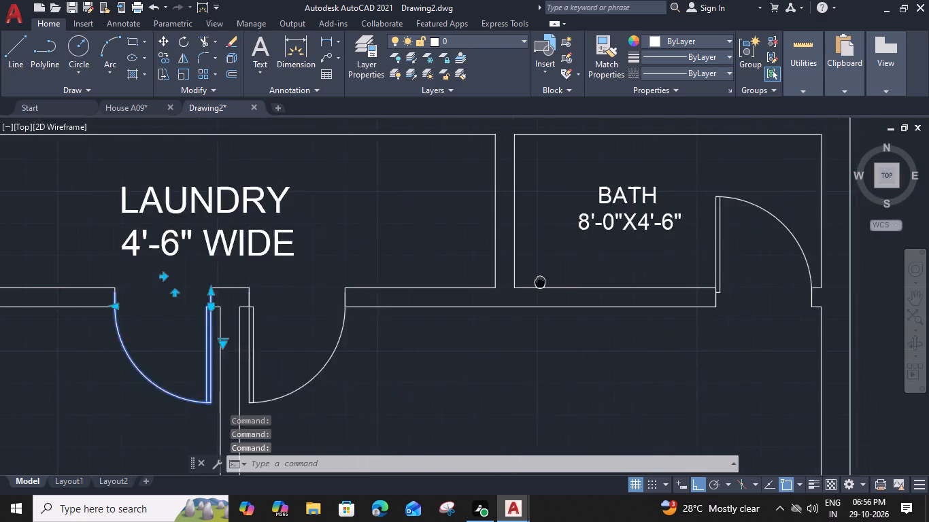
middle_drag(535, 283, 496, 288)
click(594, 268)
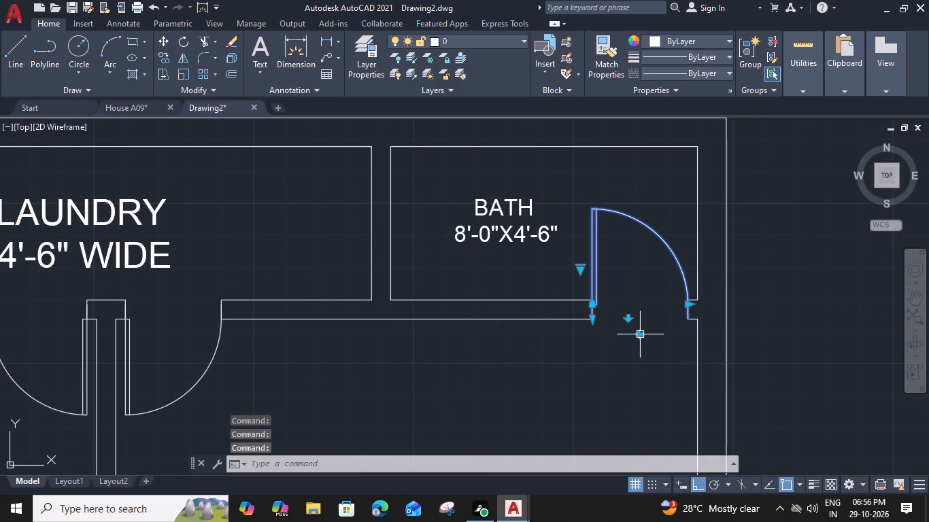
click(641, 334)
key(Escape)
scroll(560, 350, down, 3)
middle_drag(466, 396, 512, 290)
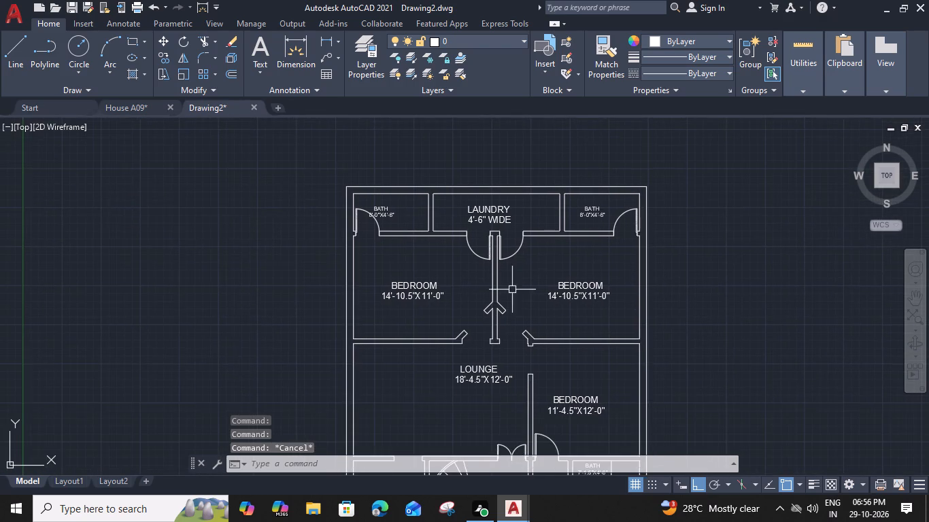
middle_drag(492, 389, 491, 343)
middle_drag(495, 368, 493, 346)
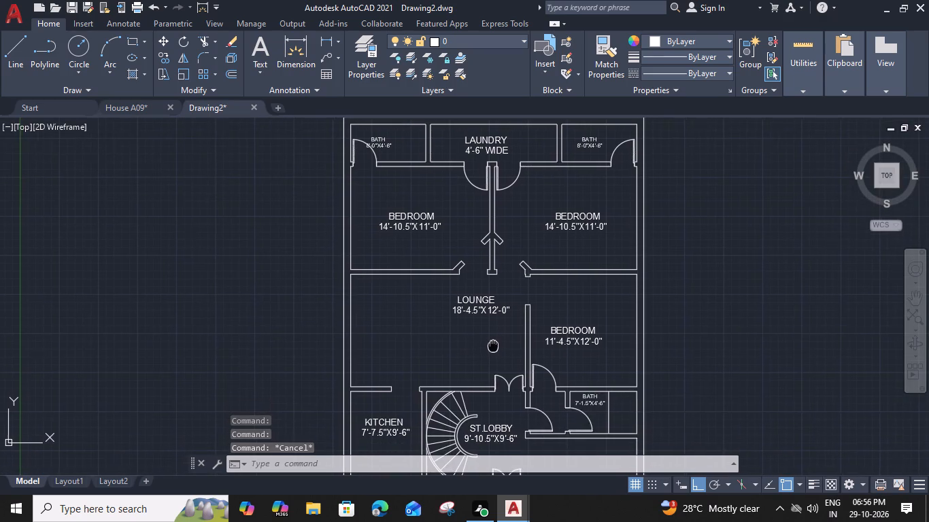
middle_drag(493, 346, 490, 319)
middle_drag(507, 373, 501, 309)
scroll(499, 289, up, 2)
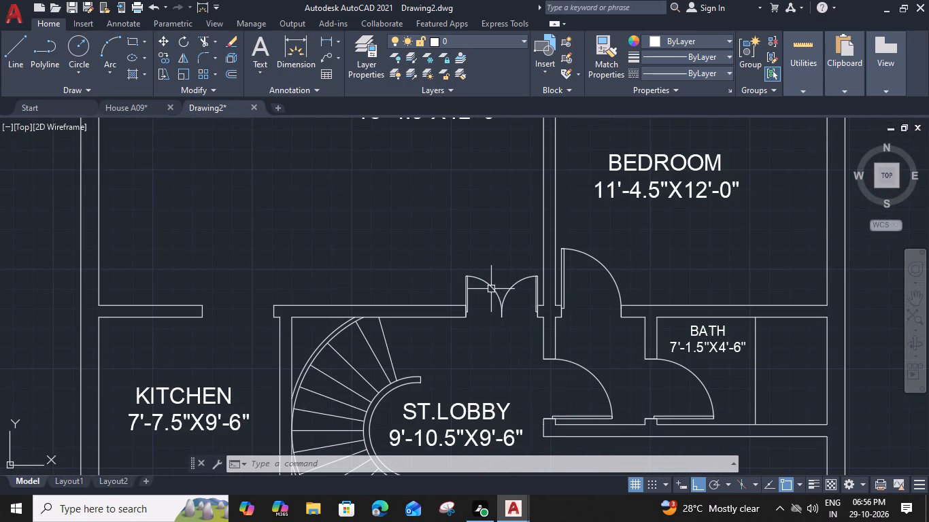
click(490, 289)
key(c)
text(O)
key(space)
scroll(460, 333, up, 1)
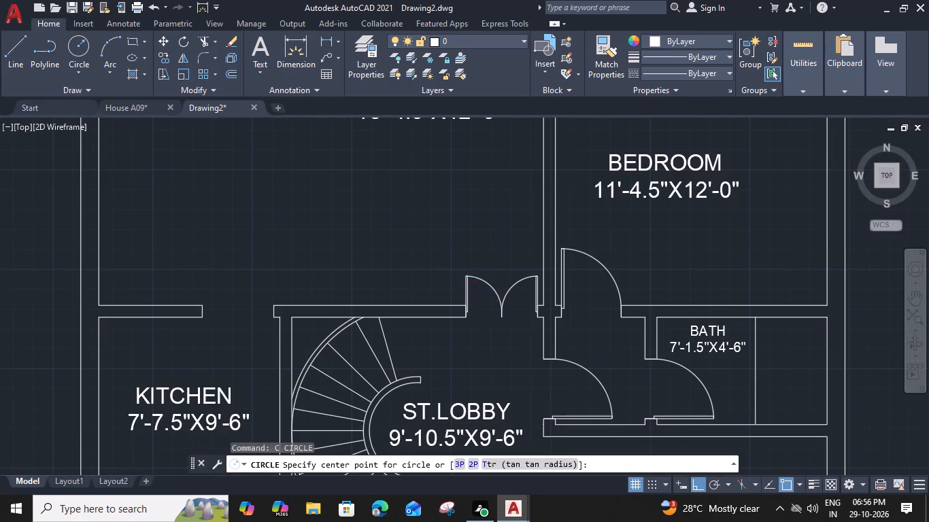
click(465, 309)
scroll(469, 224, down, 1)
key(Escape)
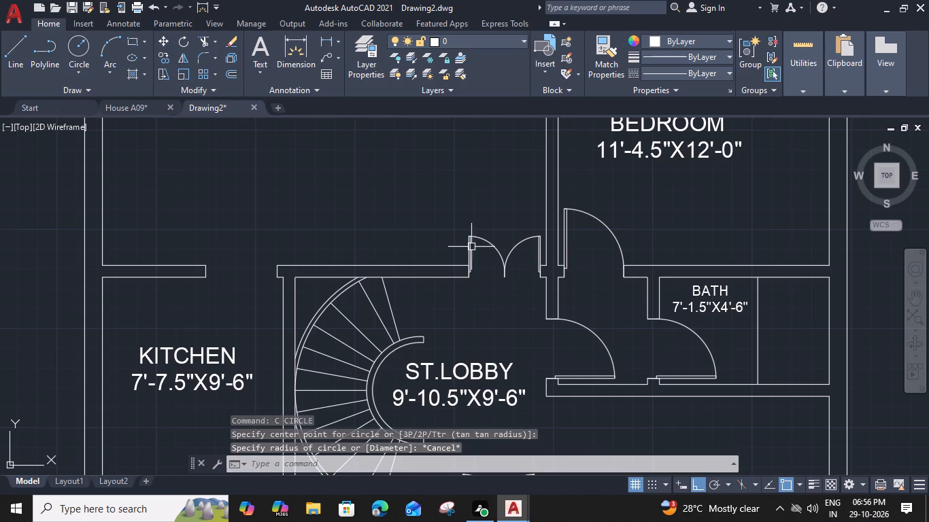
Copy the west leaf of the LOUNGE–ST.LOBBY double door from its wall corner to the angled wall stub of the west bedroom's opening.
click(470, 244)
key(c)
key(o)
key(space)
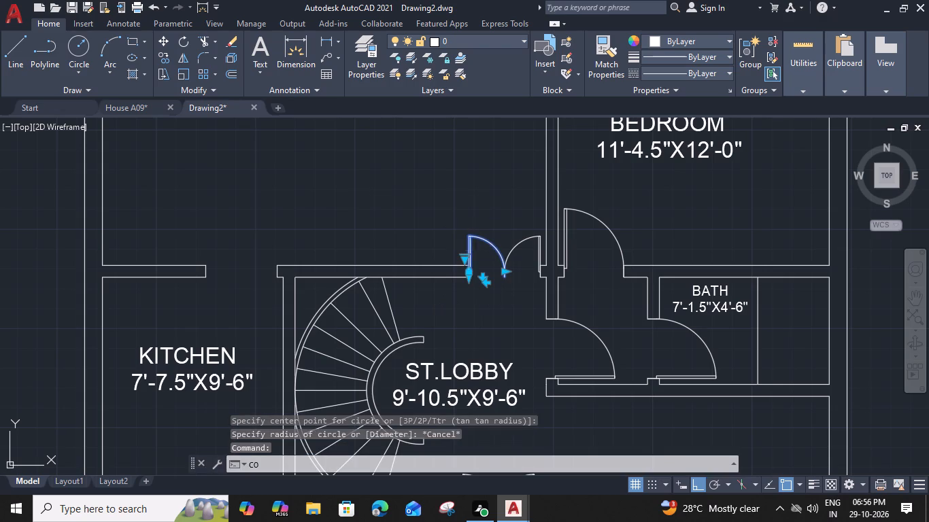
scroll(472, 277, up, 3)
click(458, 276)
scroll(458, 276, down, 4)
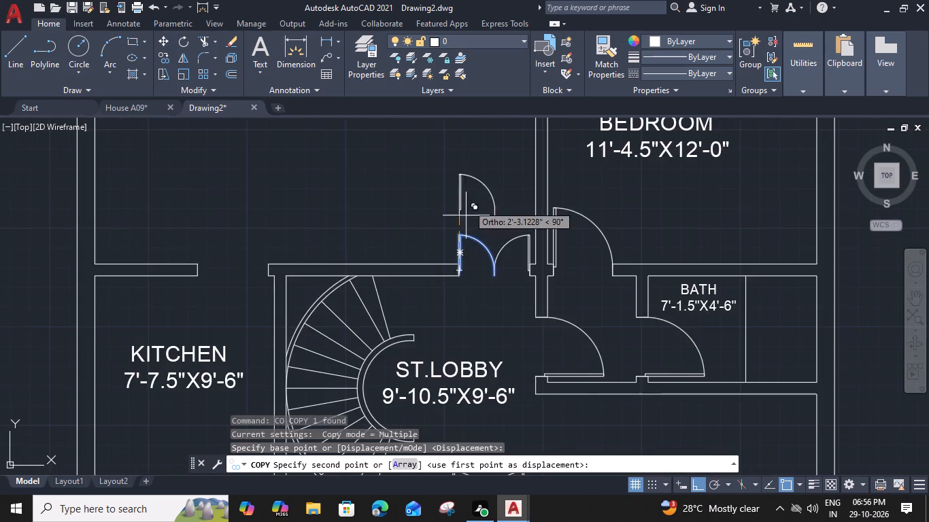
middle_drag(471, 191, 482, 521)
scroll(447, 316, up, 2)
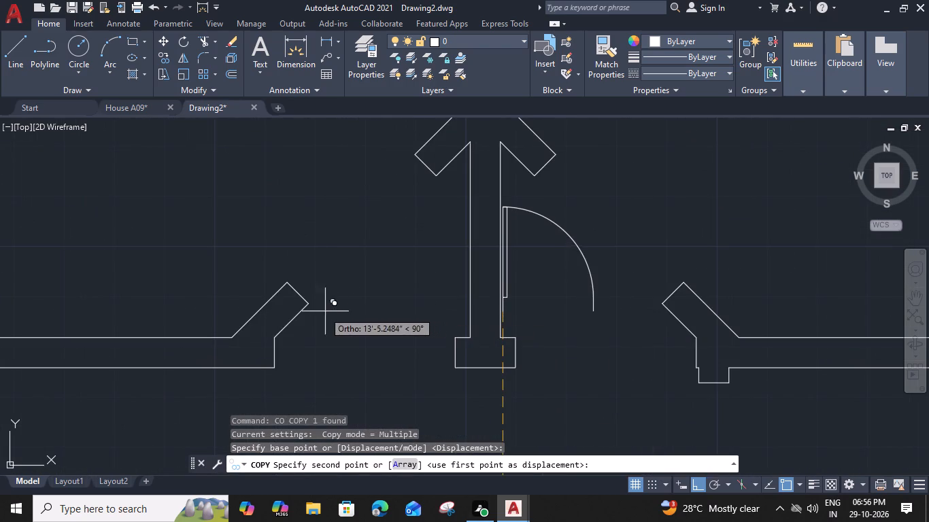
scroll(309, 307, up, 1)
click(309, 307)
key(Escape)
Rotate the copied door leaf about its stub corner to line up with the opposite angled jamb of the west bedroom opening.
middle_drag(349, 304, 410, 393)
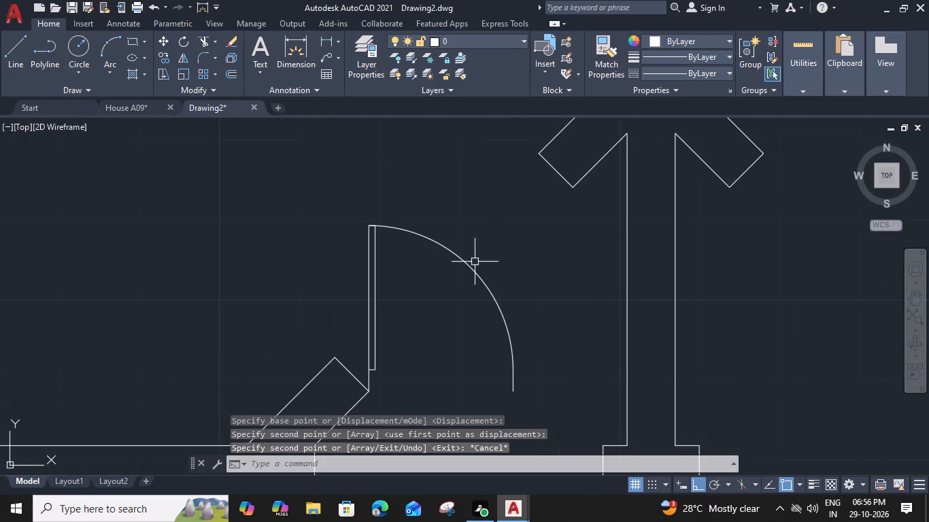
drag(477, 257, 456, 267)
click(309, 304)
text(RO)
key(space)
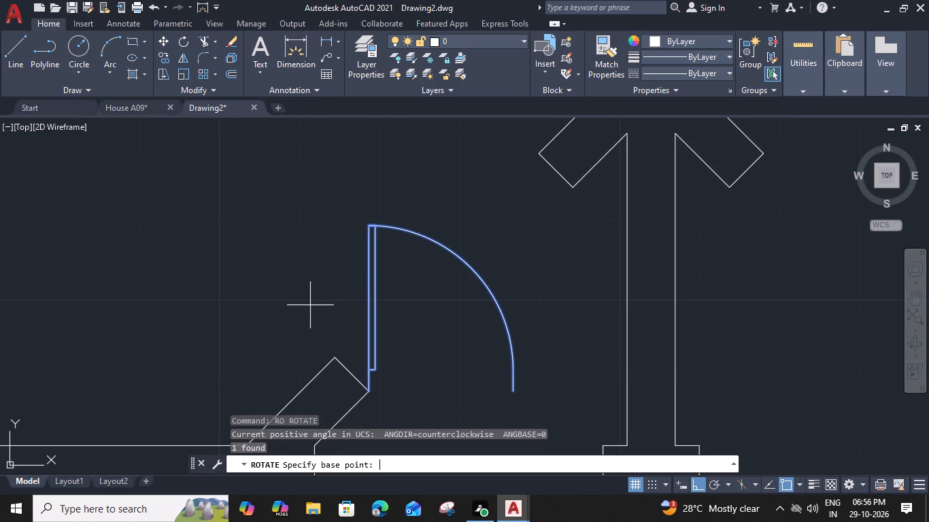
click(372, 392)
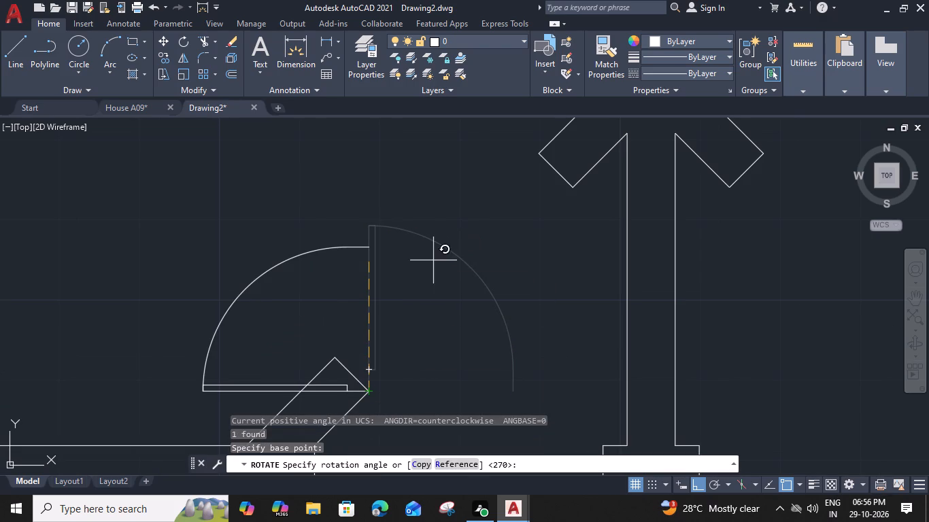
click(575, 190)
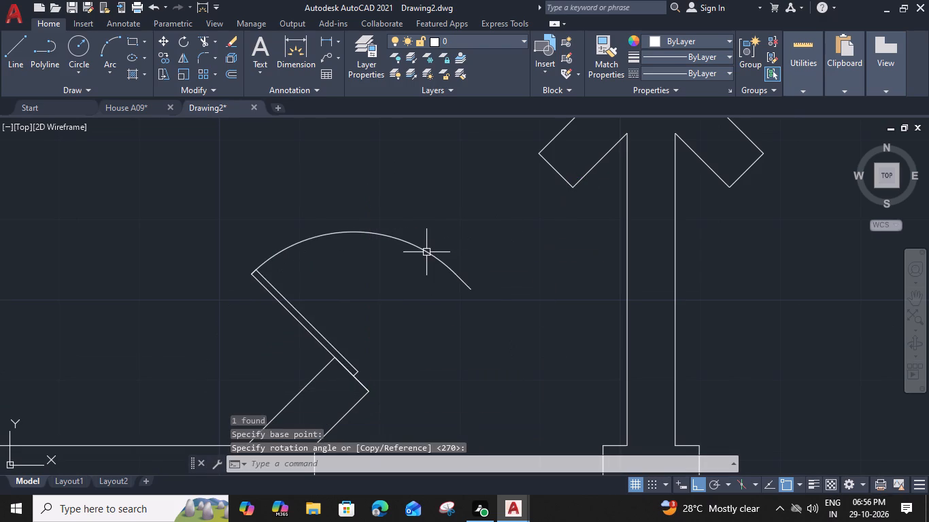
Scale the angled door by reference from its stub corner so its width spans the opening to the opposite jamb corner.
click(428, 252)
text(SC)
key(space)
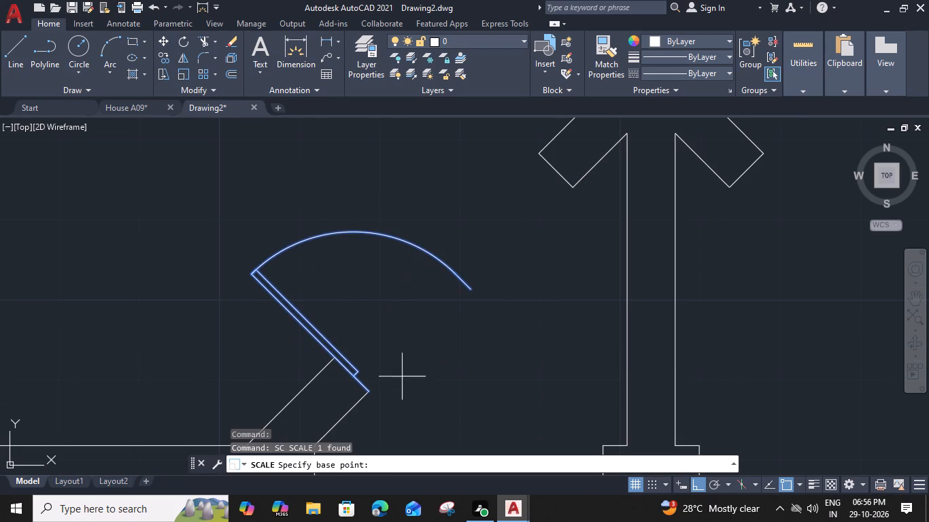
drag(368, 391, 373, 384)
key(r)
key(space)
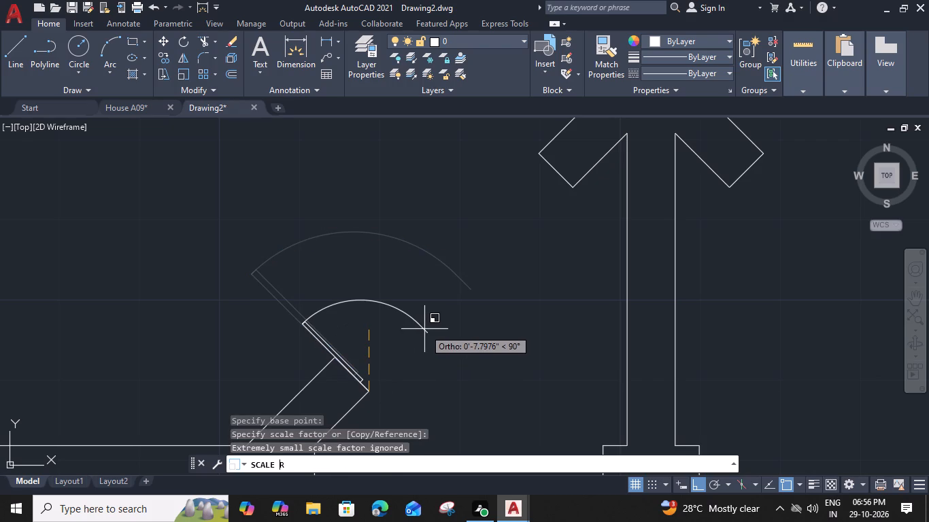
click(371, 391)
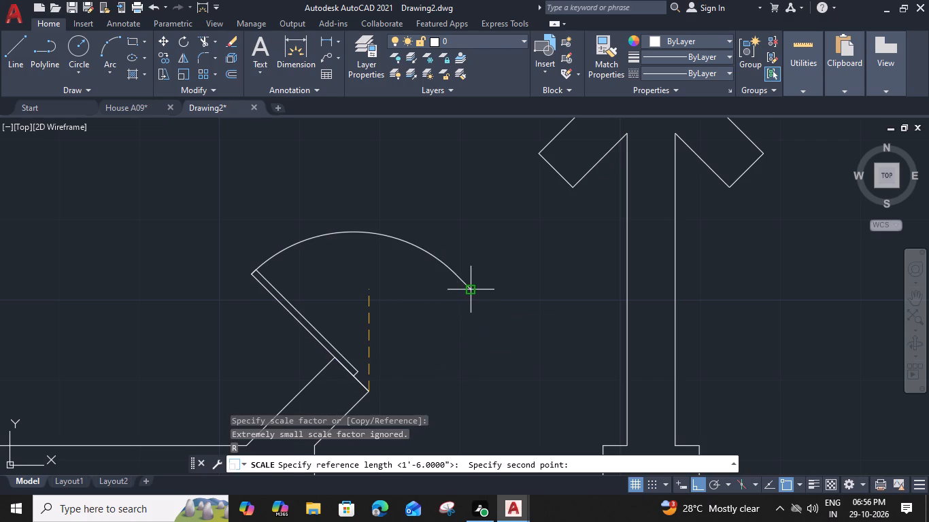
click(471, 291)
click(571, 189)
Mirror the angled bedroom door across the vertical centreline of the wall between the two 14'-10.5"X11'-0" bedrooms, keeping the original.
scroll(475, 256, down, 3)
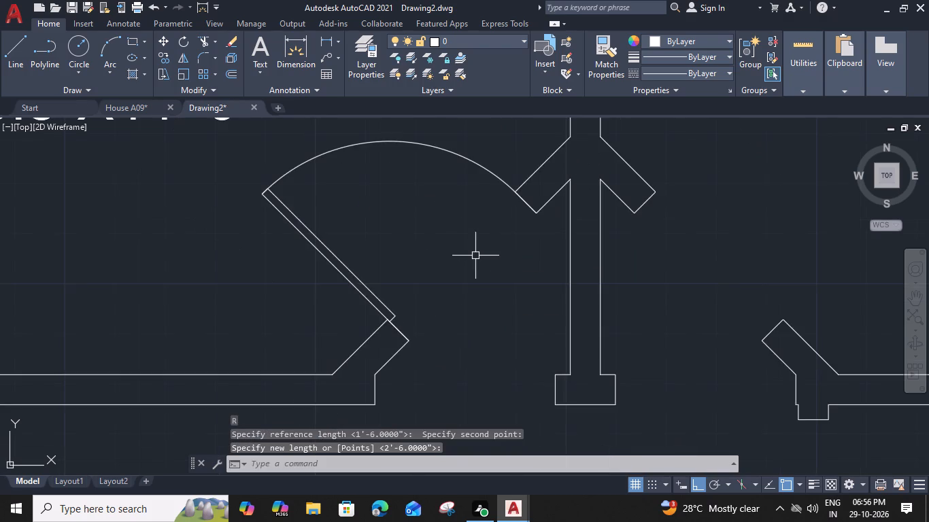
click(407, 238)
key(c)
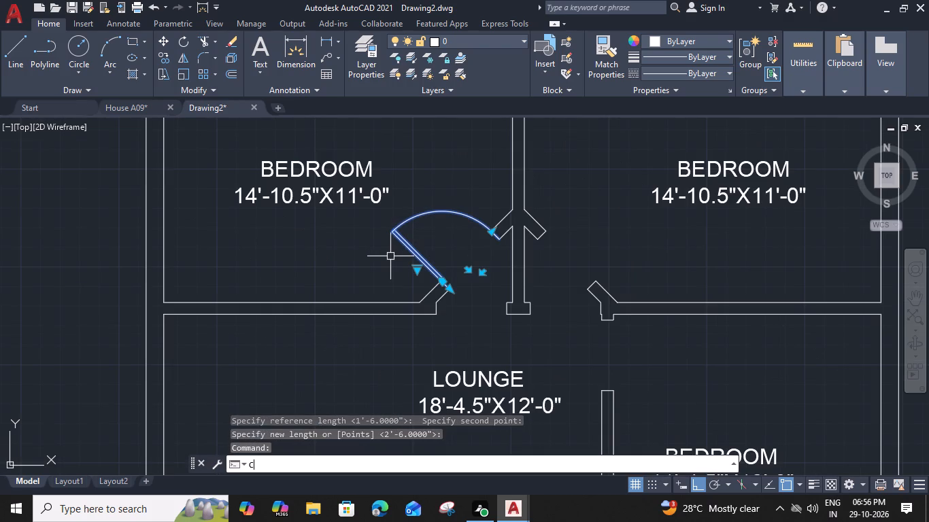
key(Escape)
text(MI)
key(space)
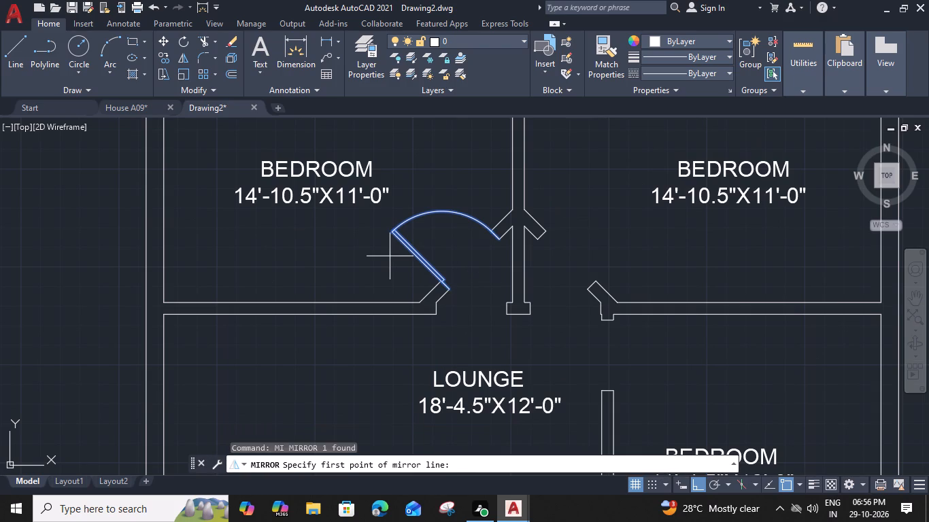
drag(516, 315, 515, 303)
middle_drag(500, 207, 475, 389)
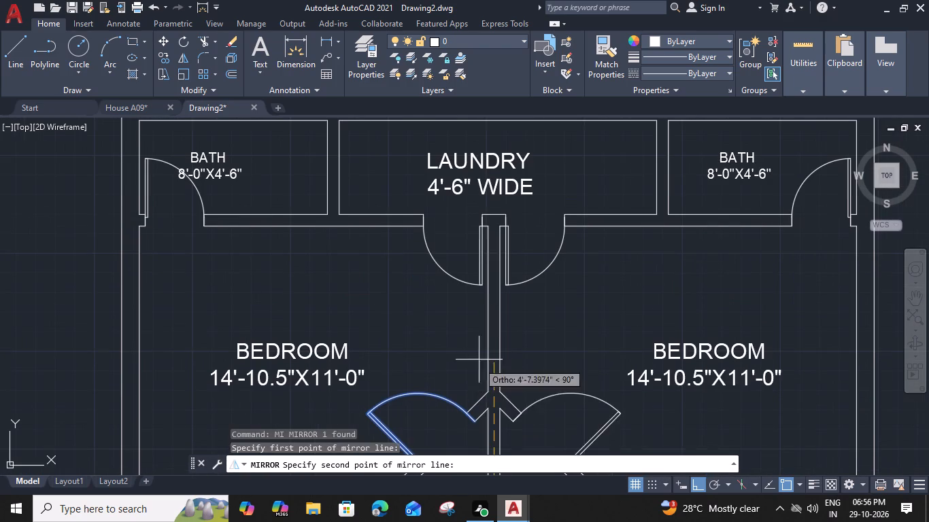
scroll(493, 213, up, 2)
click(493, 213)
scroll(486, 220, down, 3)
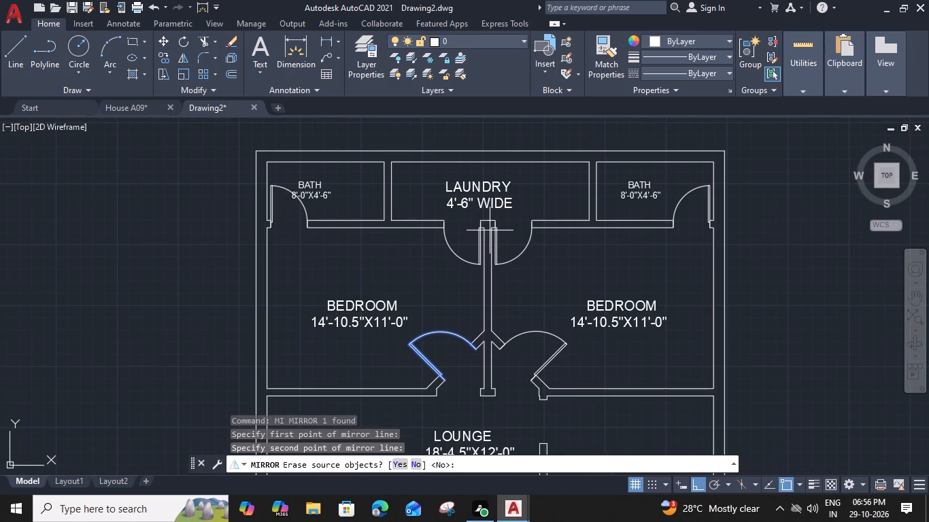
key(space)
Copy the west leaf of the LOUNGE–ST.LOBBY double door to the north end of the wall between LOUNGE and the 11'-4.5"X12'-0" BEDROOM.
middle_drag(498, 391, 511, 247)
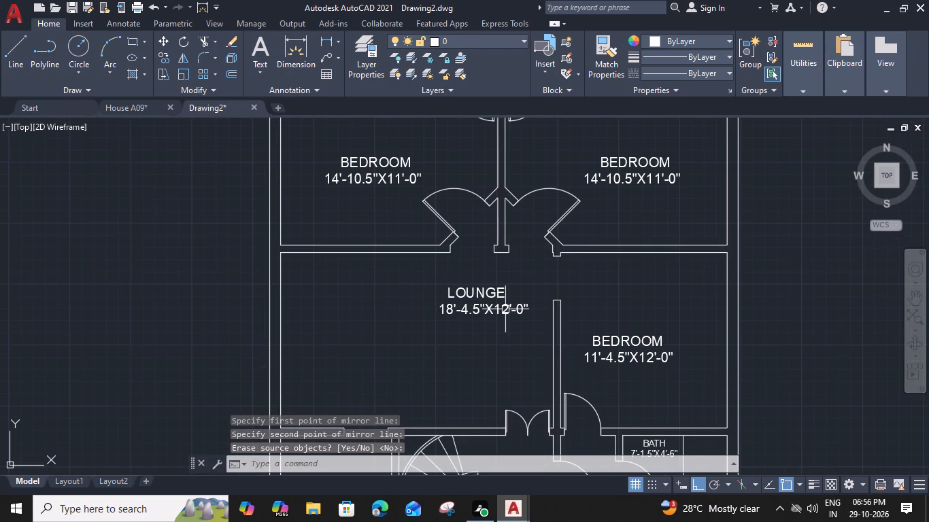
middle_drag(476, 324, 462, 219)
click(503, 311)
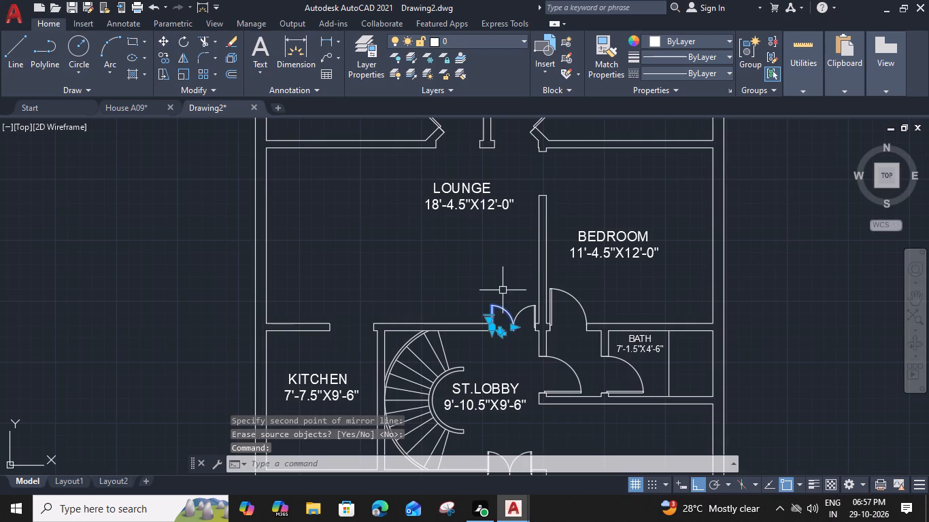
key(c)
text(O)
key(space)
scroll(511, 309, up, 2)
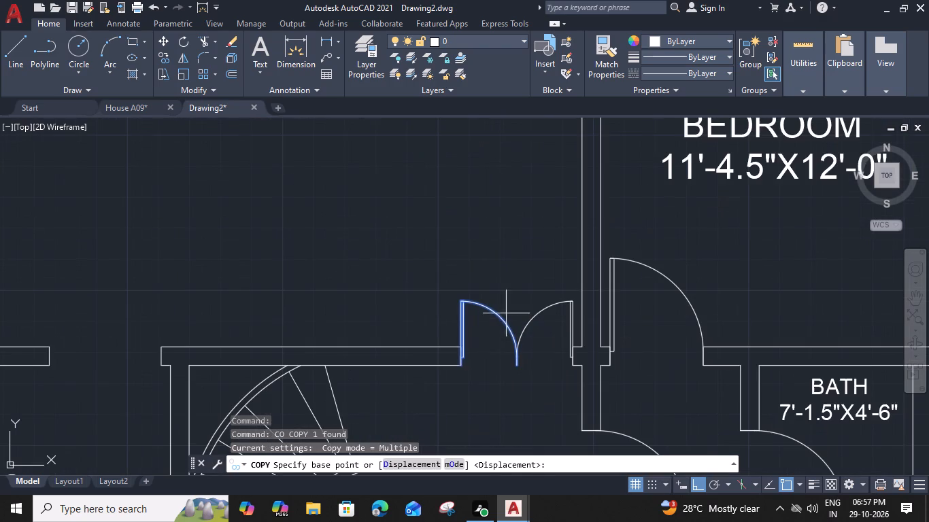
click(462, 366)
middle_drag(496, 249, 439, 472)
click(527, 241)
key(Escape)
Rotate the copied door leaf 270° about the wall corner at the opening between LOUNGE and the 11'-4.5"X12'-0" BEDROOM.
click(576, 194)
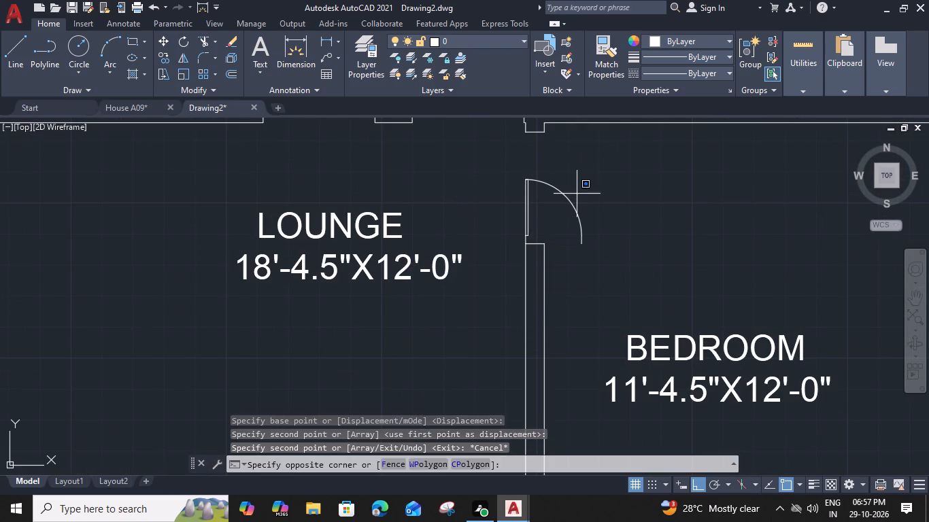
click(499, 213)
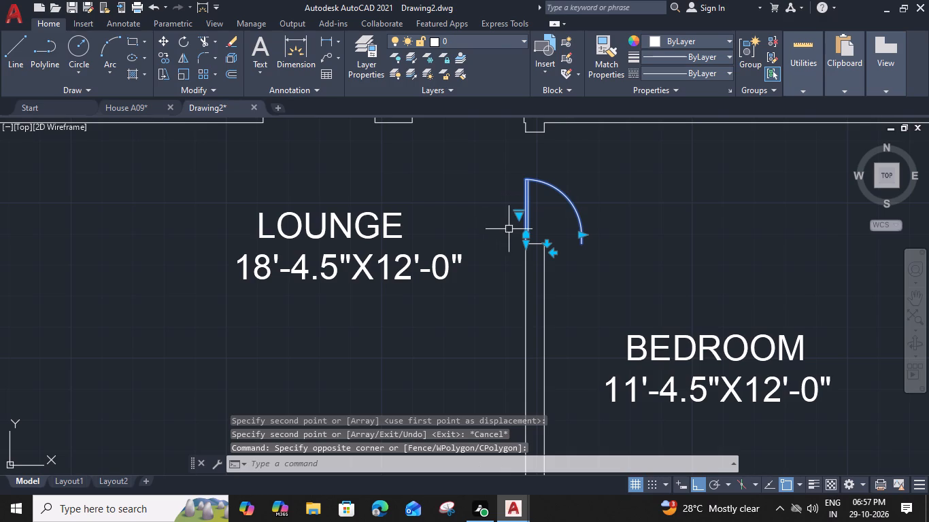
text(RO)
key(space)
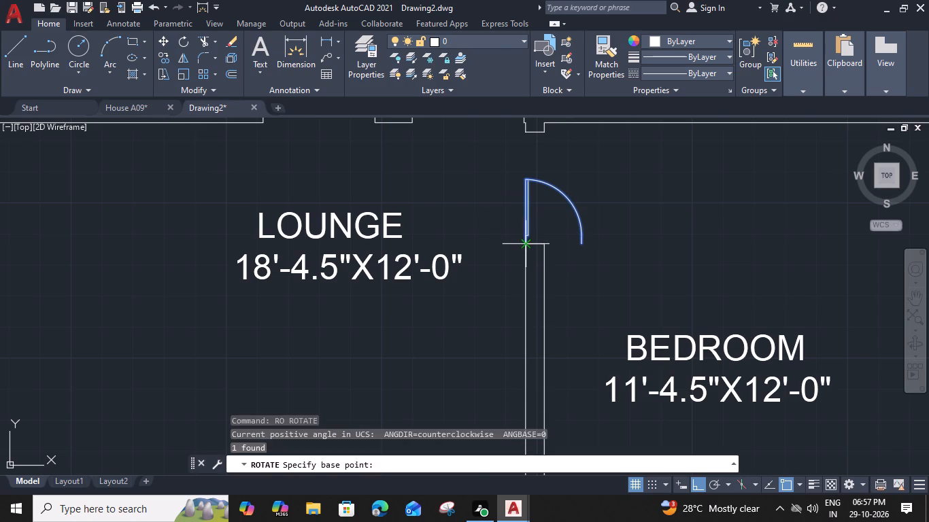
click(524, 245)
scroll(526, 302, up, 2)
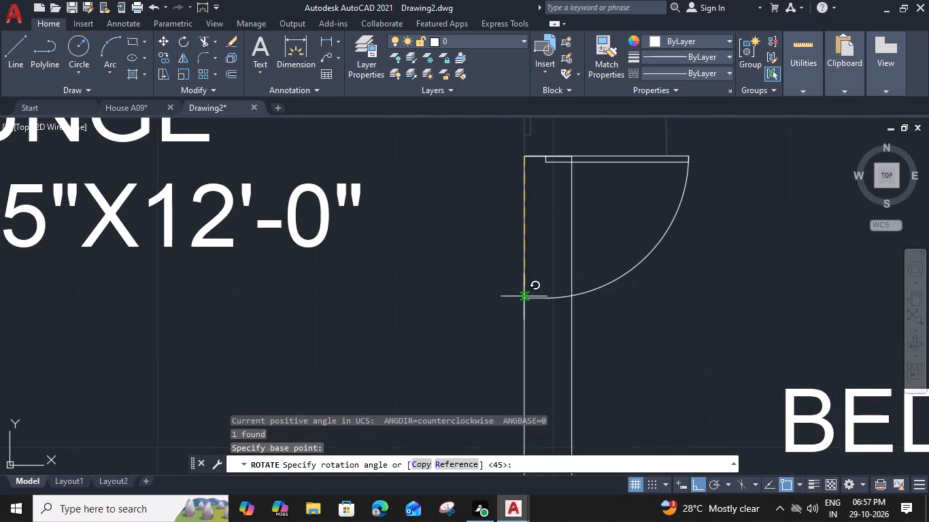
click(524, 296)
Flip the rotated door's hinge side and move its corner to the north end of the LOUNGE–BEDROOM wall.
click(550, 298)
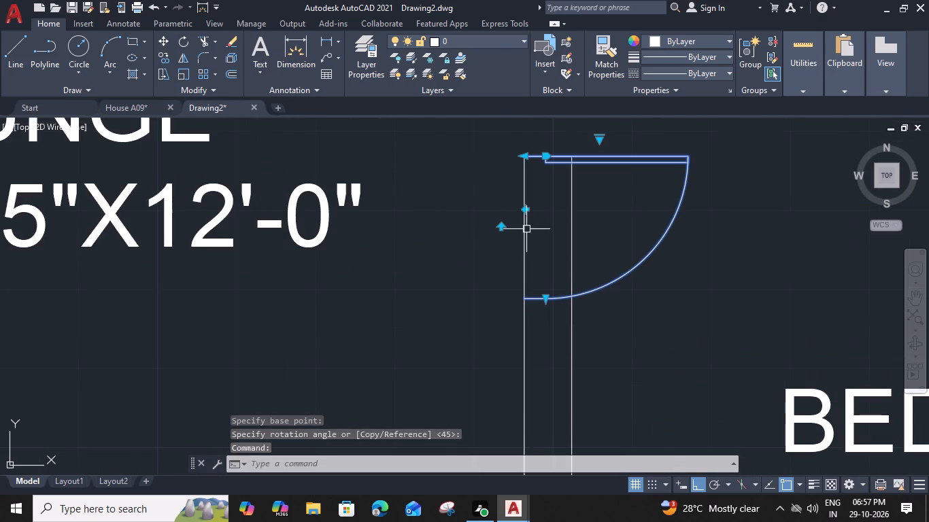
click(503, 226)
key(m)
key(space)
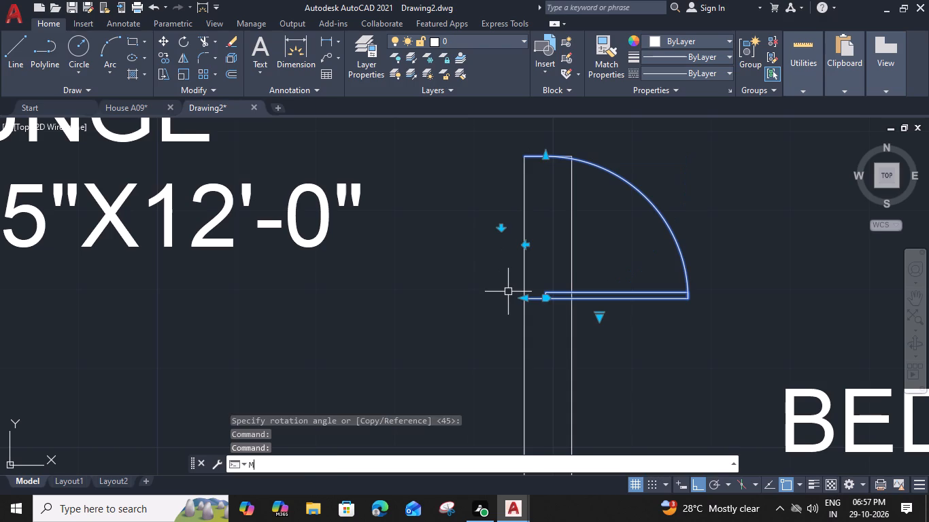
drag(524, 302, 524, 293)
click(522, 156)
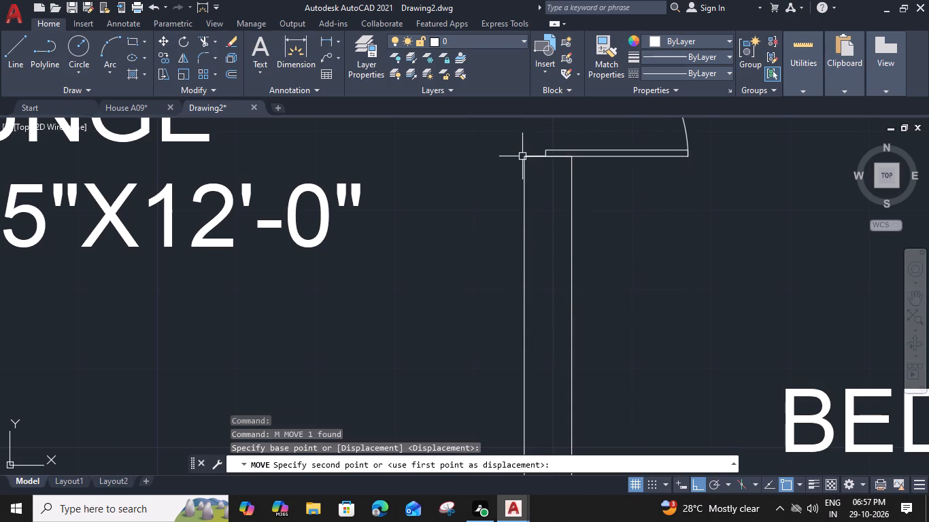
Scale the door by reference from the wall-end corner so its width spans the opening to the north stub corner.
middle_drag(518, 196, 473, 432)
drag(666, 324, 654, 332)
click(590, 360)
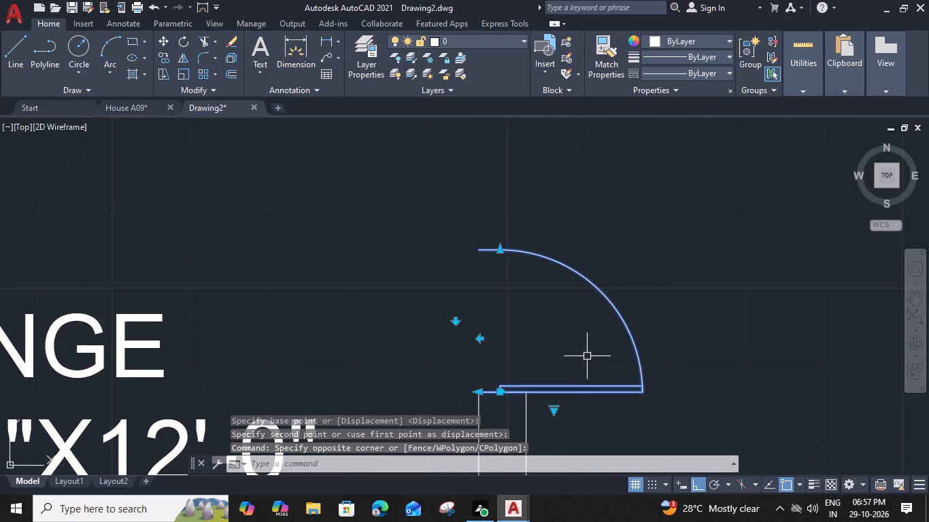
text(SC)
key(space)
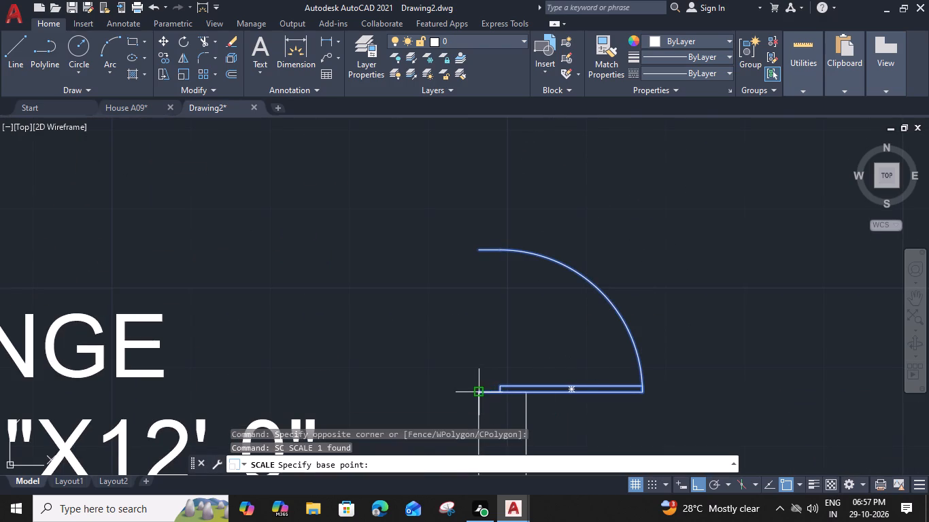
click(480, 395)
text(R)
key(space)
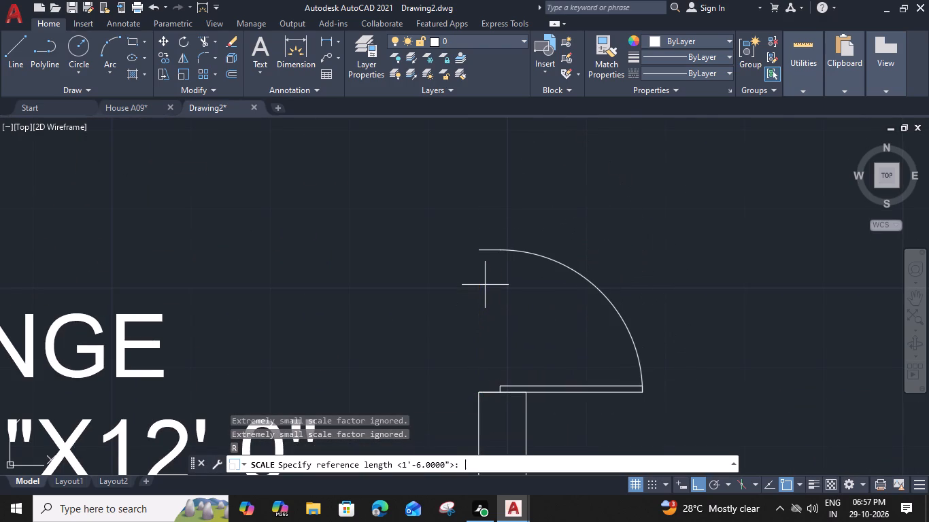
drag(479, 391, 479, 381)
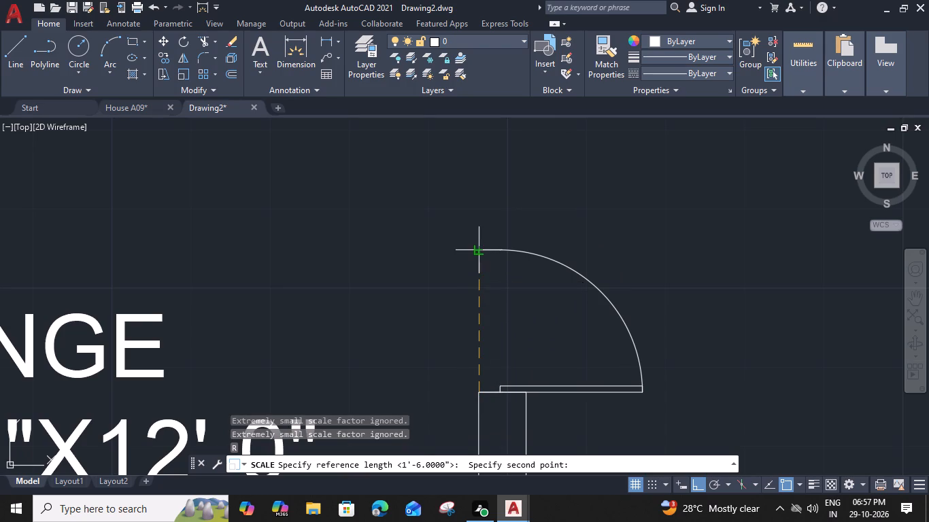
click(482, 248)
middle_drag(488, 192, 475, 342)
click(463, 259)
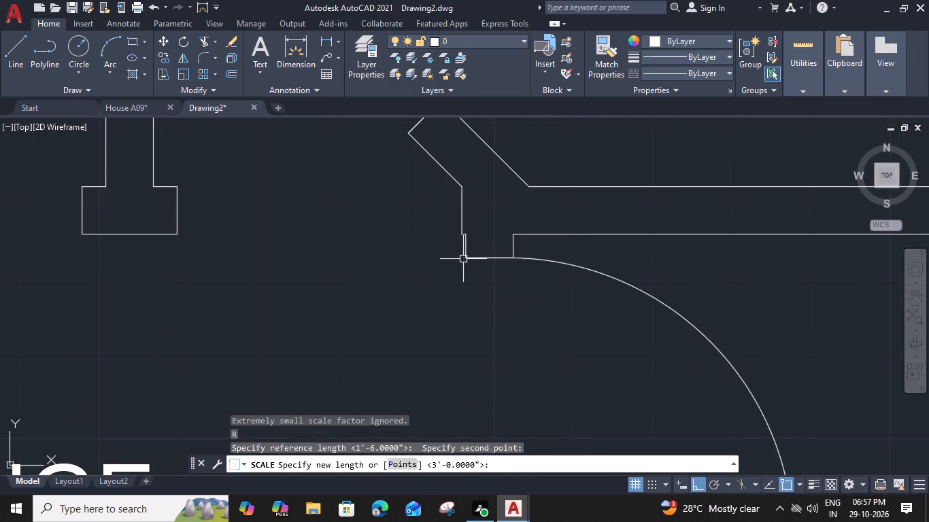
Flip the scaled LOUNGE–BEDROOM door so its leaf hangs from the north stub.
drag(685, 275, 677, 288)
click(623, 351)
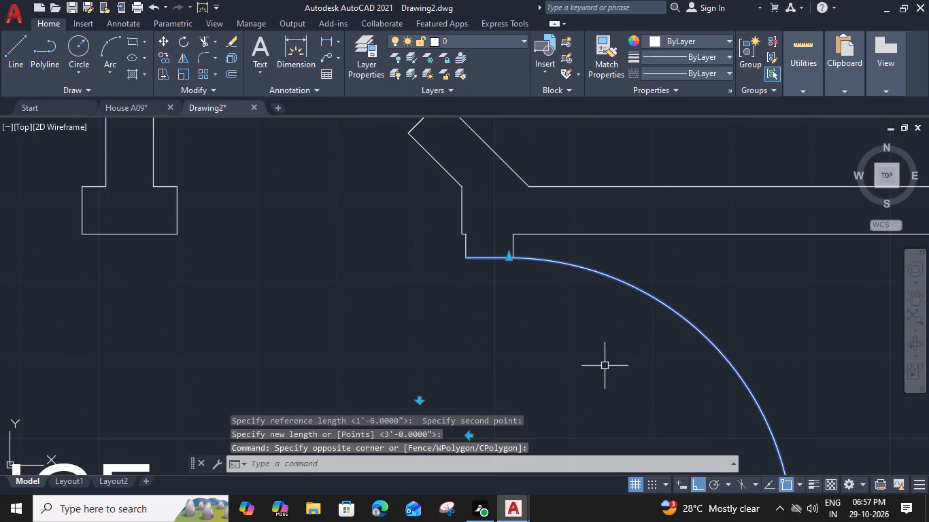
middle_drag(497, 381, 501, 287)
click(422, 303)
Copy the LOUNGE–BEDROOM door from its hinge corner to the upper corner of the KITCHEN opening's east jamb.
scroll(437, 332, down, 1)
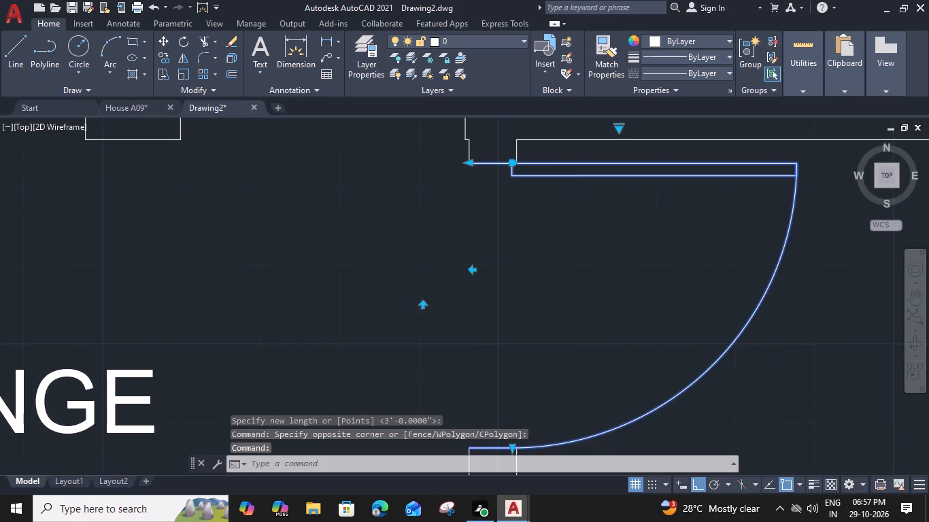
scroll(437, 332, down, 1)
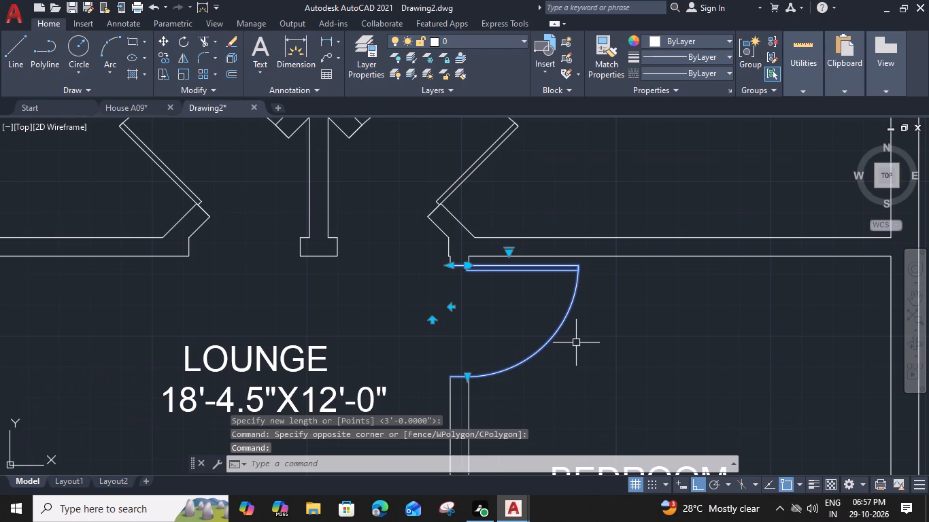
scroll(584, 338, down, 1)
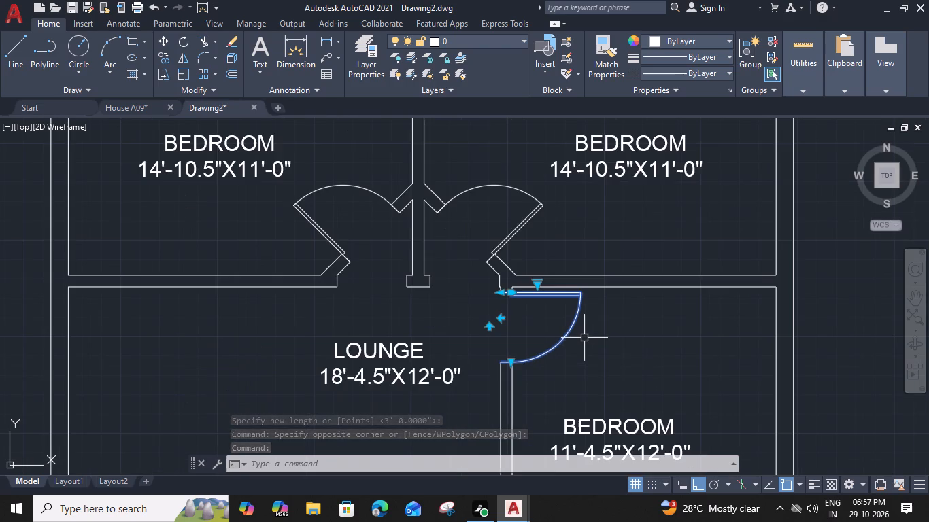
middle_drag(613, 365, 565, 278)
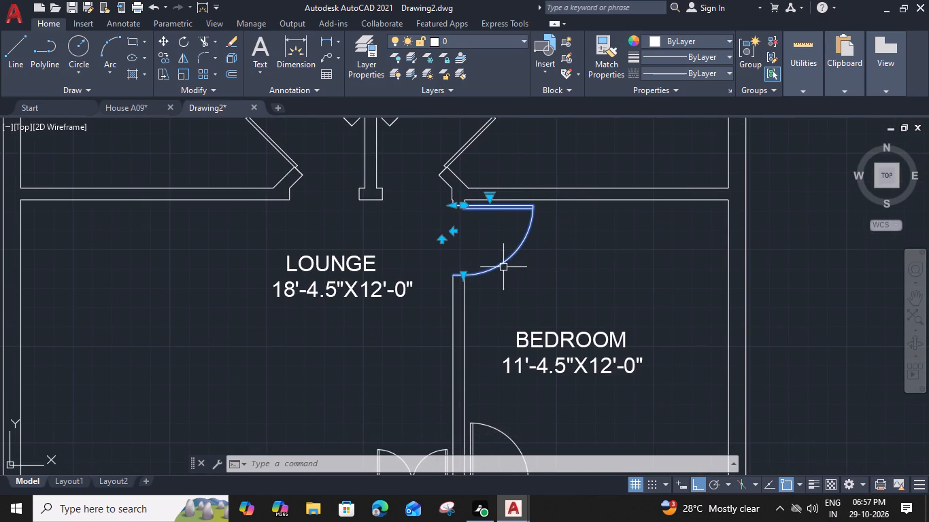
text(CO)
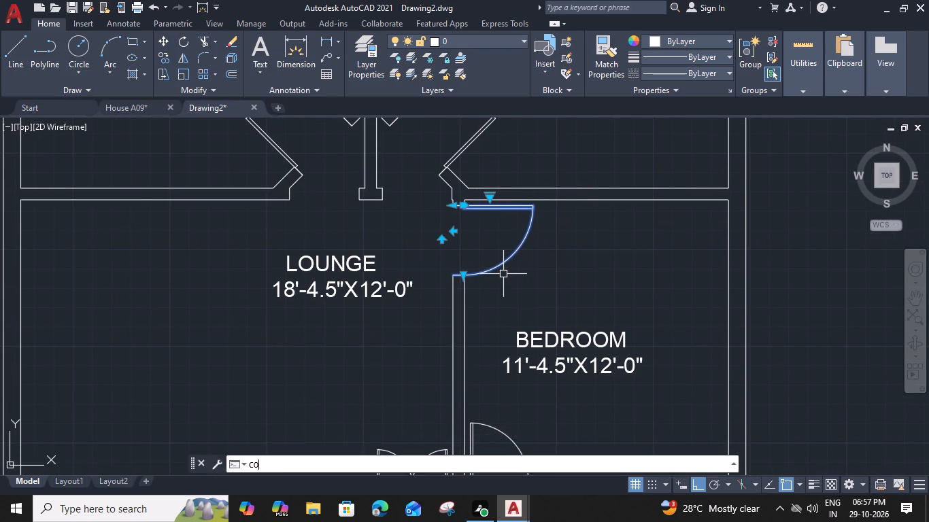
key(space)
drag(453, 209, 452, 218)
scroll(413, 354, down, 2)
middle_drag(418, 342, 440, 209)
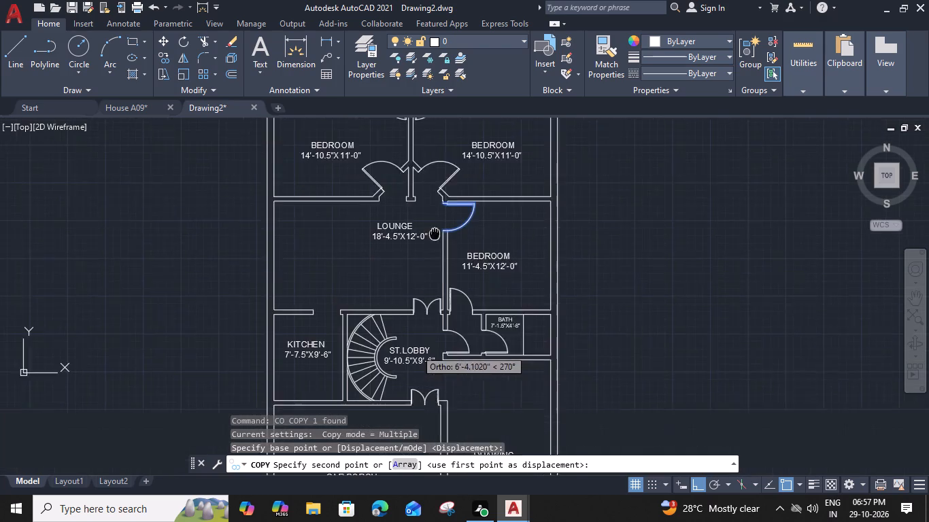
middle_drag(440, 209, 450, 162)
scroll(328, 226, up, 3)
click(447, 207)
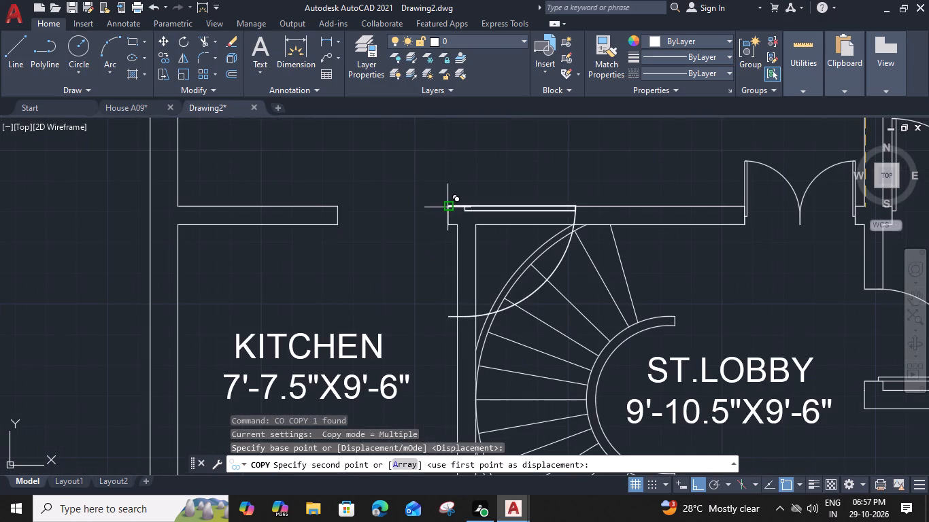
key(Escape)
Rotate the copied door 270° about the east jamb corner so it spans the KITCHEN opening and swings into the room.
click(573, 218)
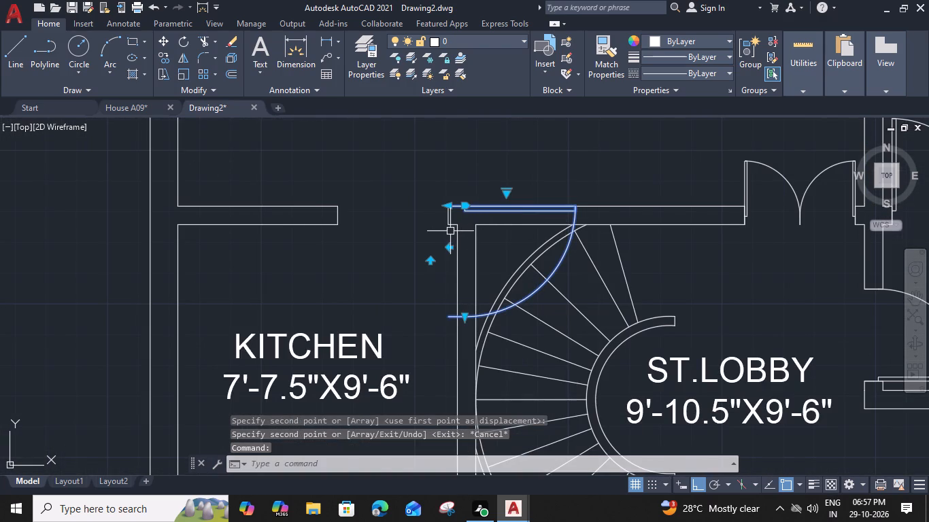
text(RI)
key(BackSpace)
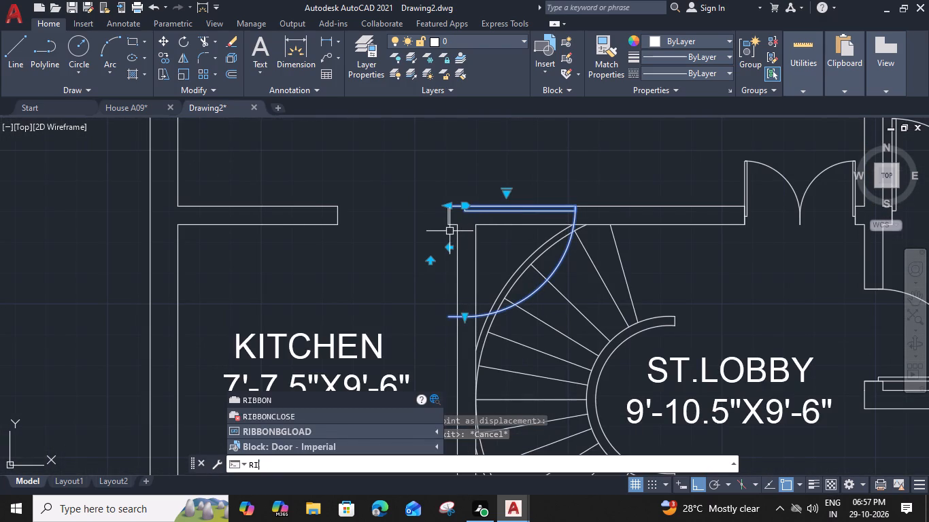
key(BackSpace)
text(O)
key(space)
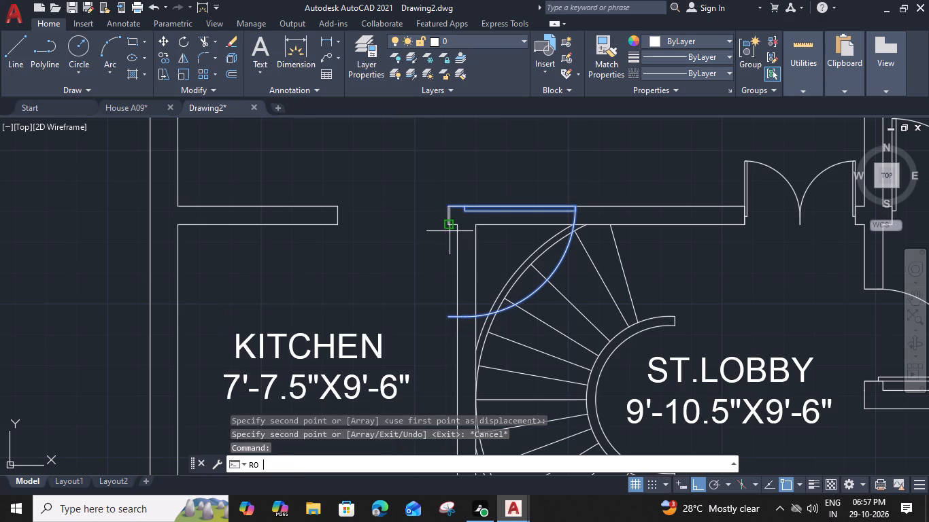
scroll(439, 218, up, 1)
drag(456, 203, 456, 215)
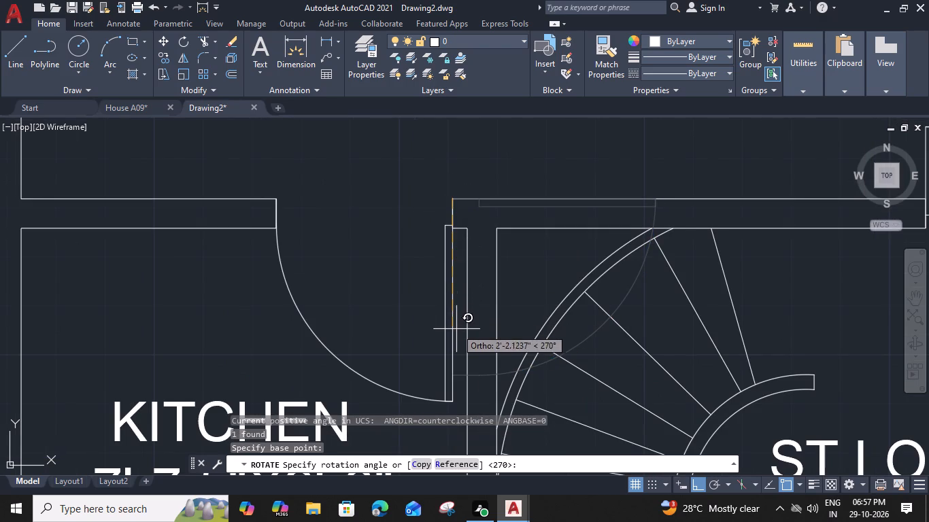
middle_drag(456, 327, 450, 231)
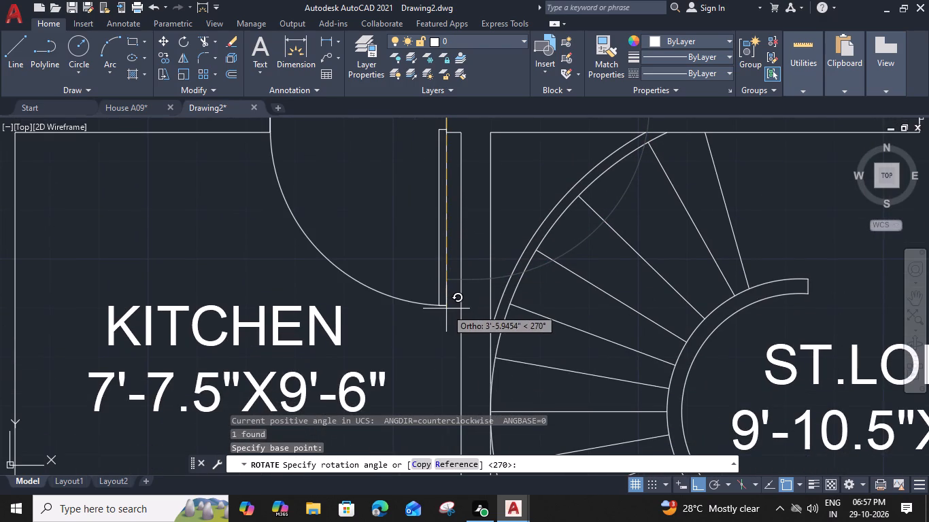
click(447, 307)
Measure the gap east of ST.LOBBY between the wall below the bath and the wall end beside the south double door.
scroll(447, 307, down, 2)
middle_drag(626, 264, 450, 166)
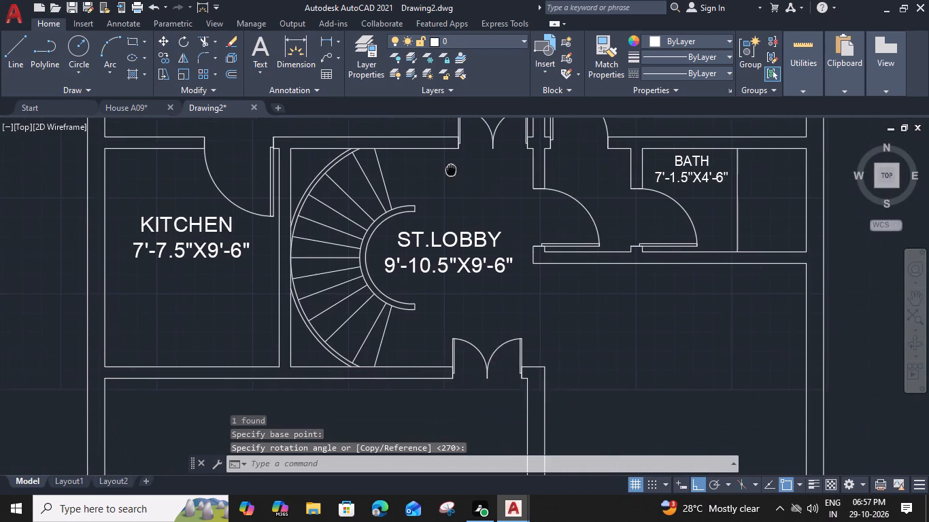
middle_drag(450, 166, 447, 163)
scroll(541, 319, up, 2)
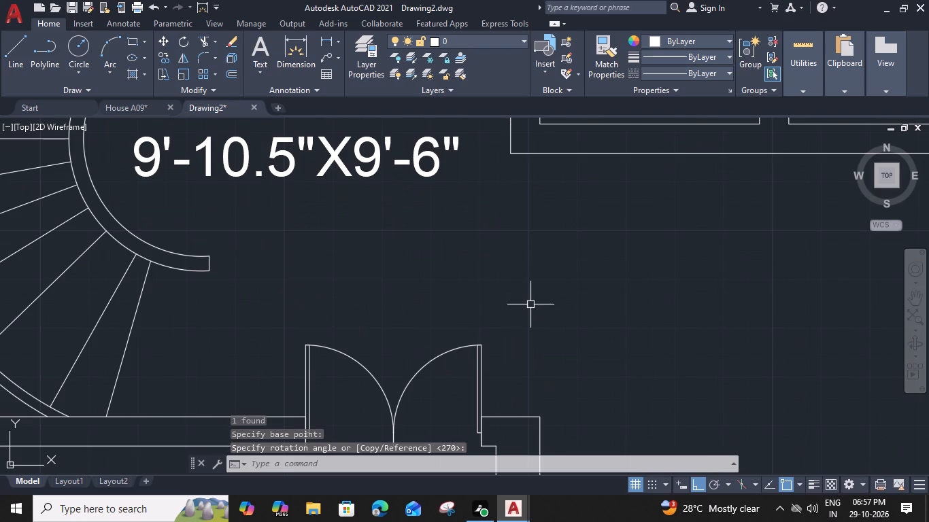
text(MEA)
key(space)
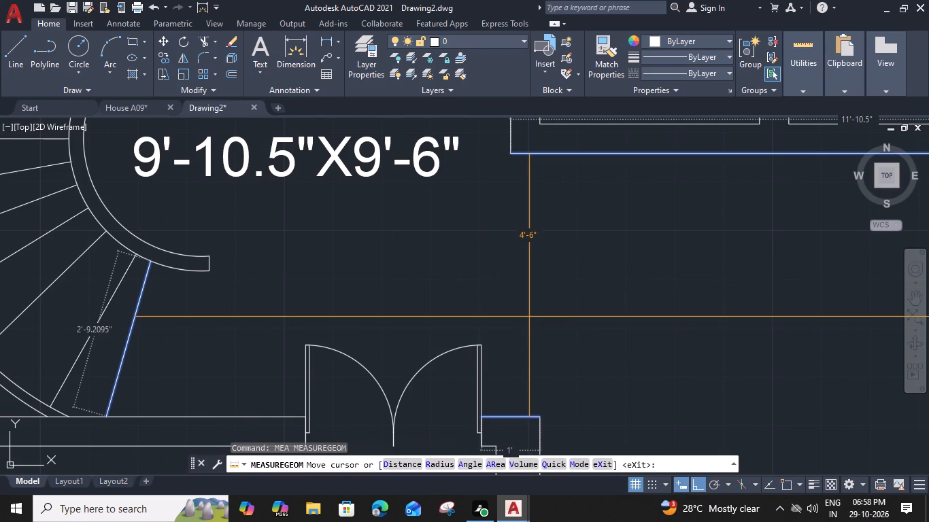
key(Escape)
Offset the wall-end edge beside the south double door and the underside of the bath wall 3" into the gap.
click(525, 413)
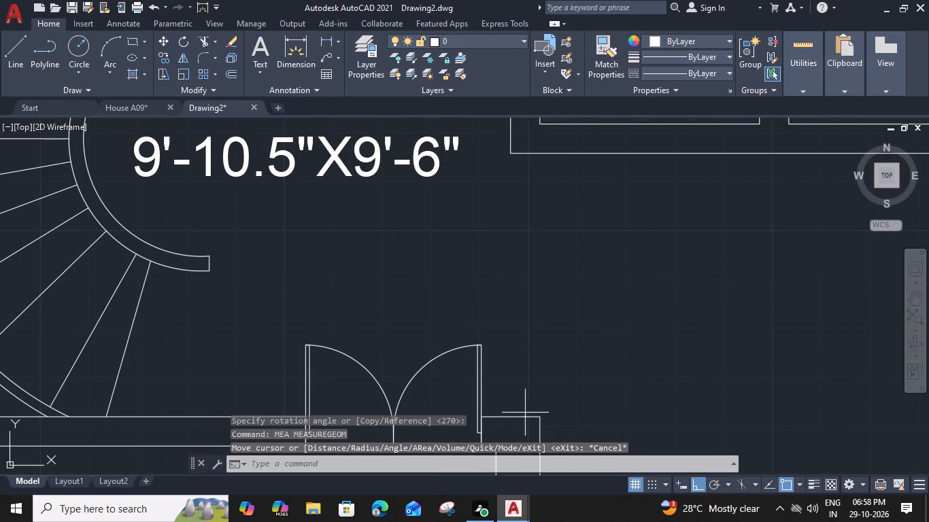
click(516, 425)
key(o)
key(space)
text(3")
key(Return)
click(530, 330)
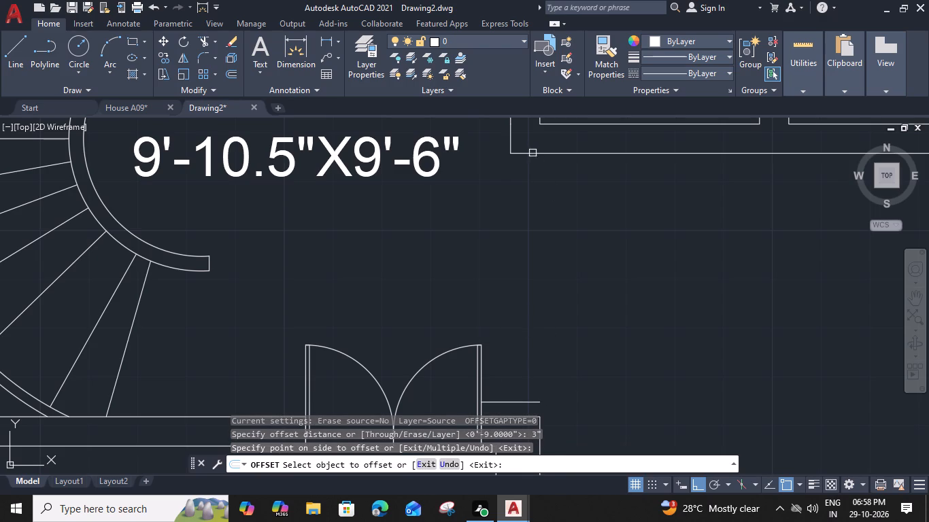
click(531, 152)
click(524, 259)
key(Escape)
Offset the short line above the wall end beside the south double door 2' north into the gap.
middle_drag(577, 377, 555, 362)
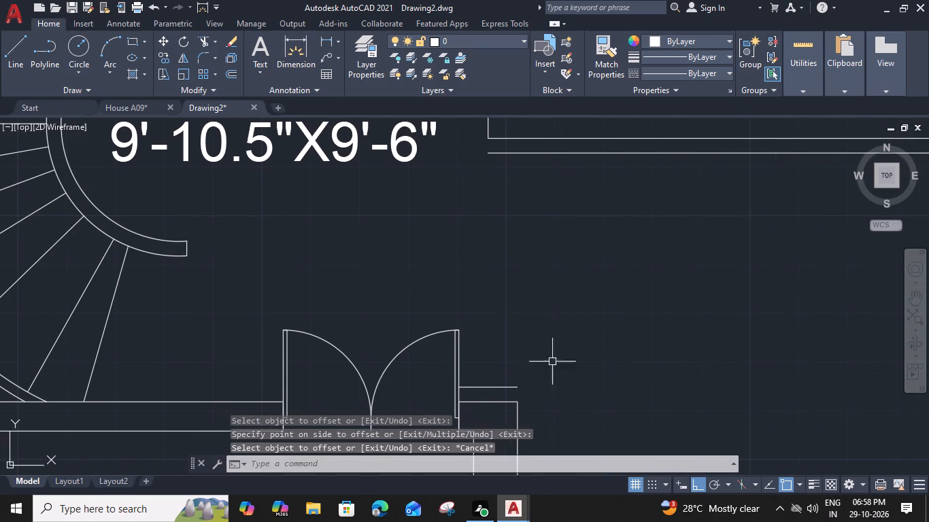
click(506, 385)
key(Escape)
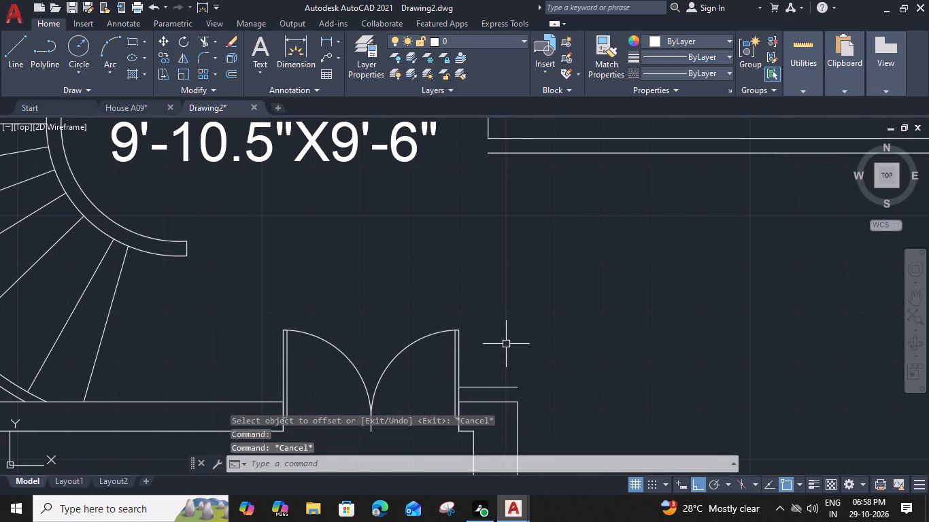
click(501, 387)
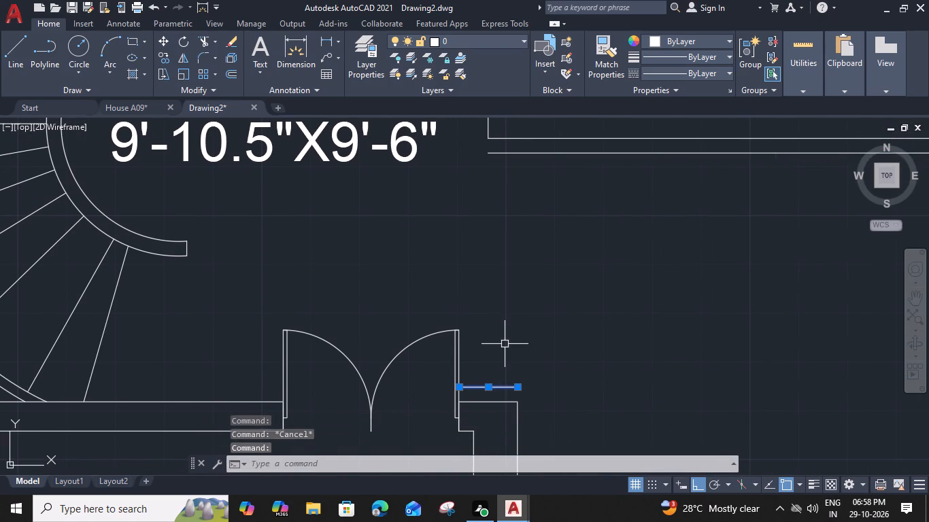
text(O 2')
key(space)
click(505, 300)
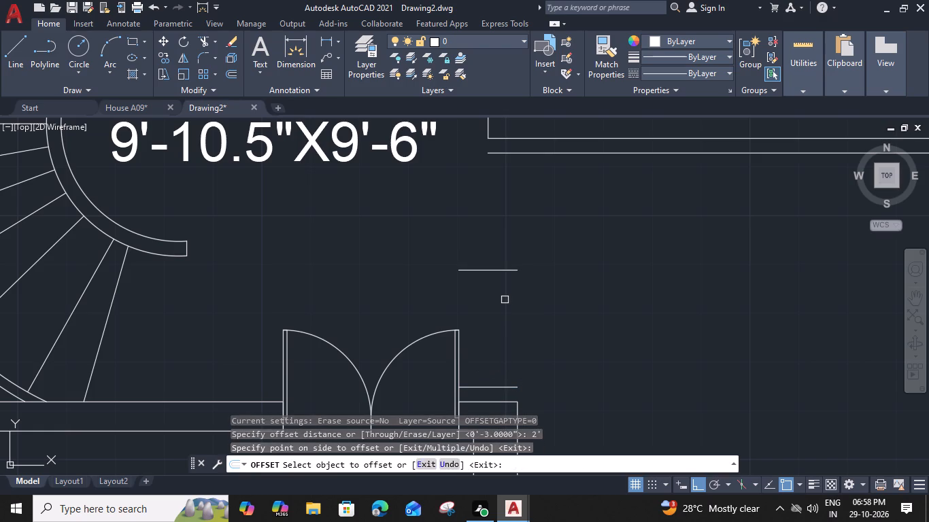
key(Escape)
middle_drag(521, 253, 474, 315)
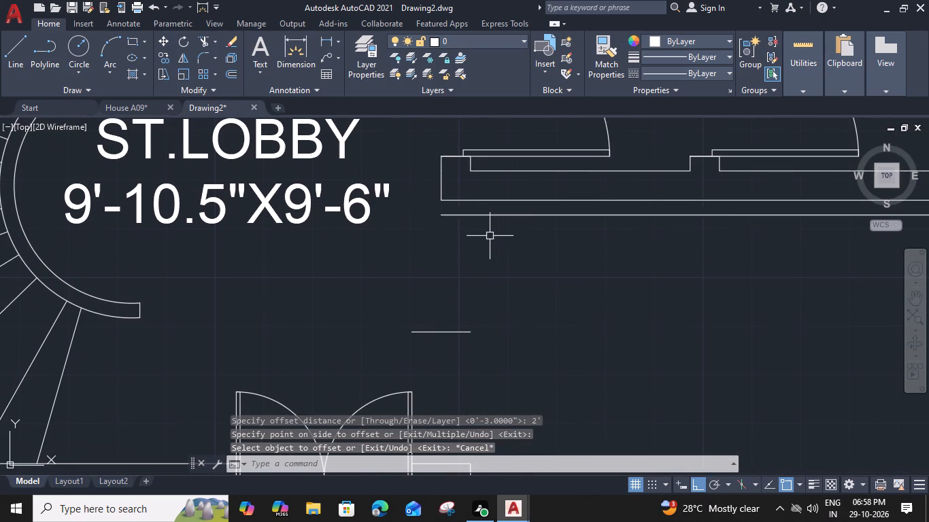
Draw a vertical line from the east corner of the wall end beside the south double door up to the bath wall's underside.
middle_drag(482, 385, 474, 258)
text(L)
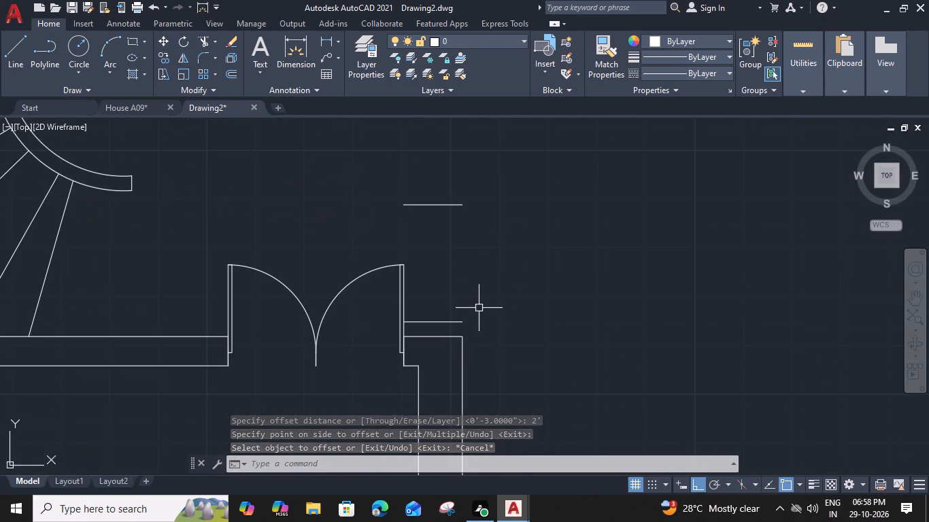
key(space)
click(463, 337)
middle_drag(468, 209, 465, 267)
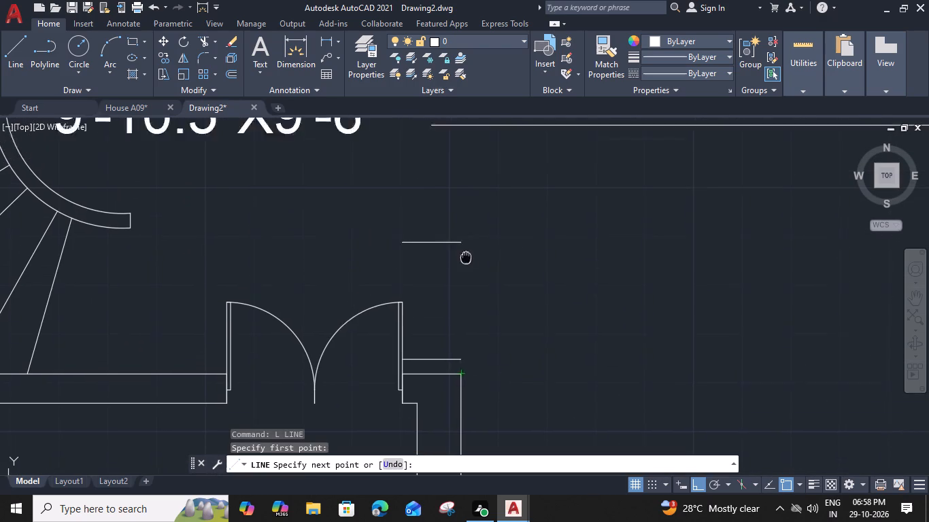
middle_drag(465, 267, 460, 369)
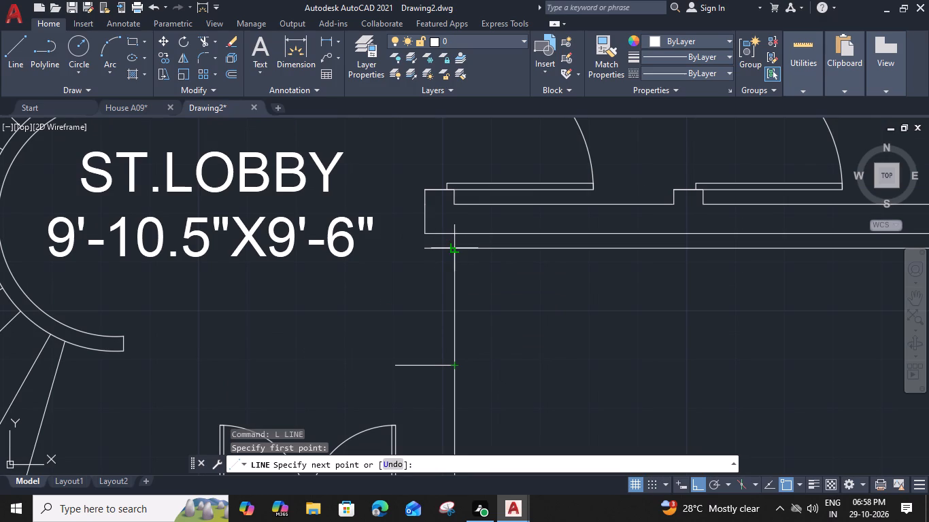
click(455, 237)
middle_drag(453, 401, 468, 230)
key(Escape)
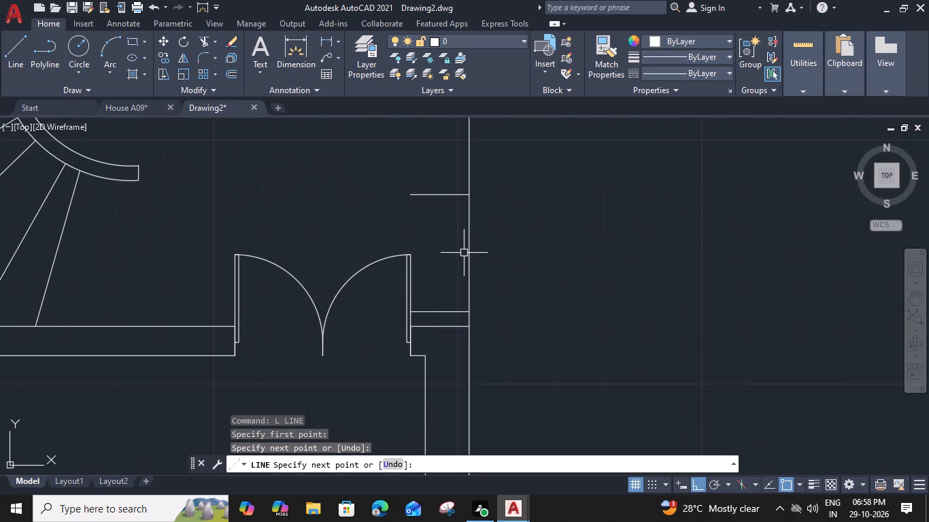
Draw a second vertical line across the gap, from the wall end in line with the wall's west face up to the bath wall.
key(l)
key(space)
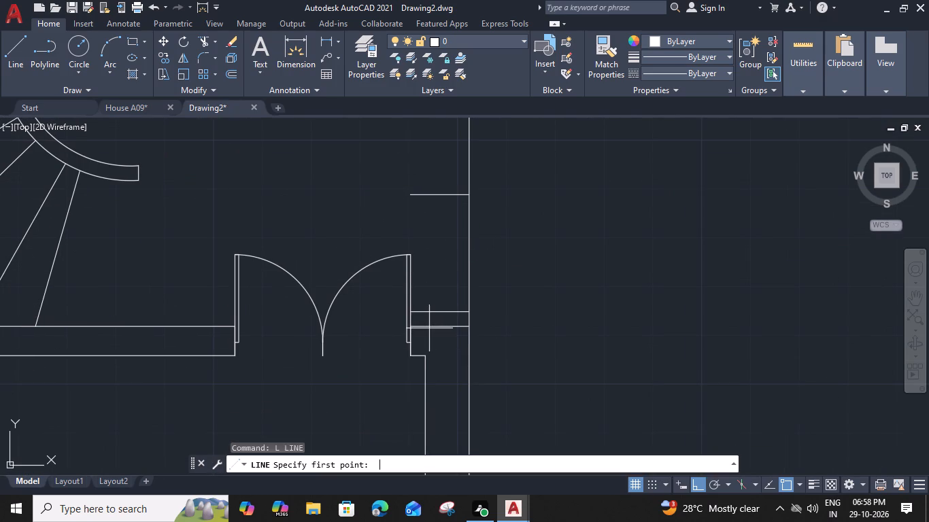
click(428, 328)
middle_drag(432, 200, 422, 351)
click(418, 219)
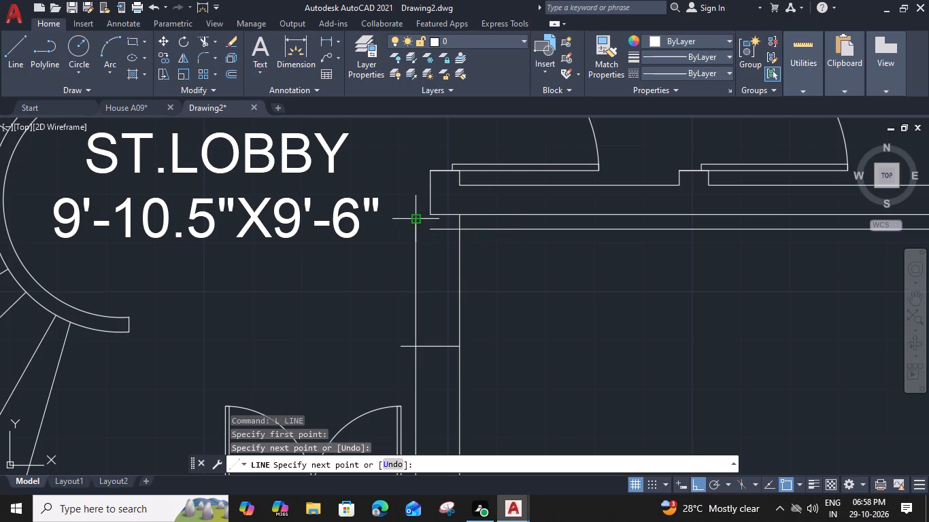
key(Escape)
Trim the two short offset lines back to the west vertical line and remove the wall-end edge between the verticals.
middle_drag(424, 331, 441, 257)
text(EX)
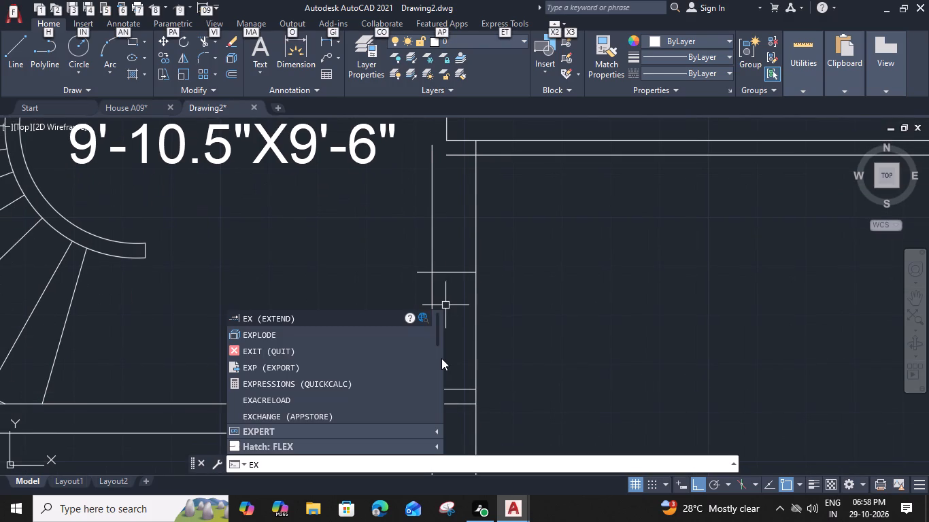
key(space)
key(Escape)
key(Escape)
key(Escape)
key(Escape)
text(EX)
key(space)
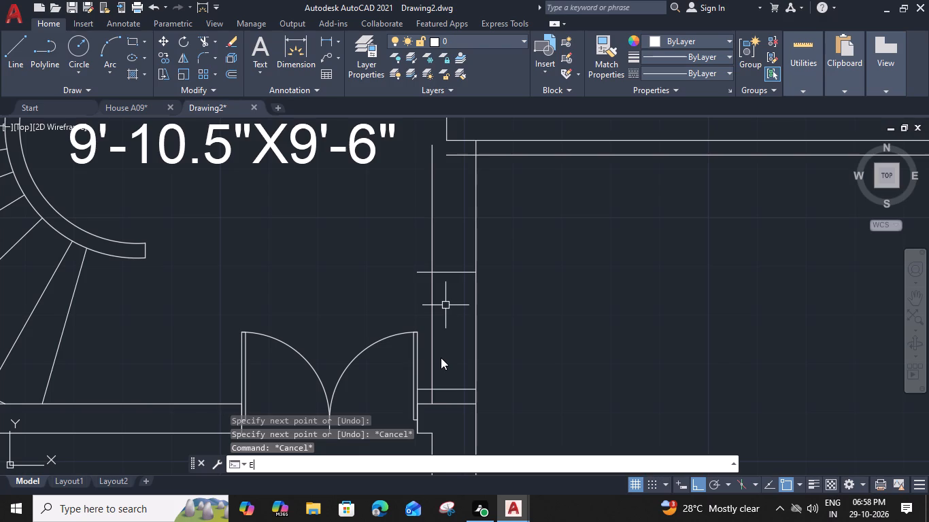
click(423, 273)
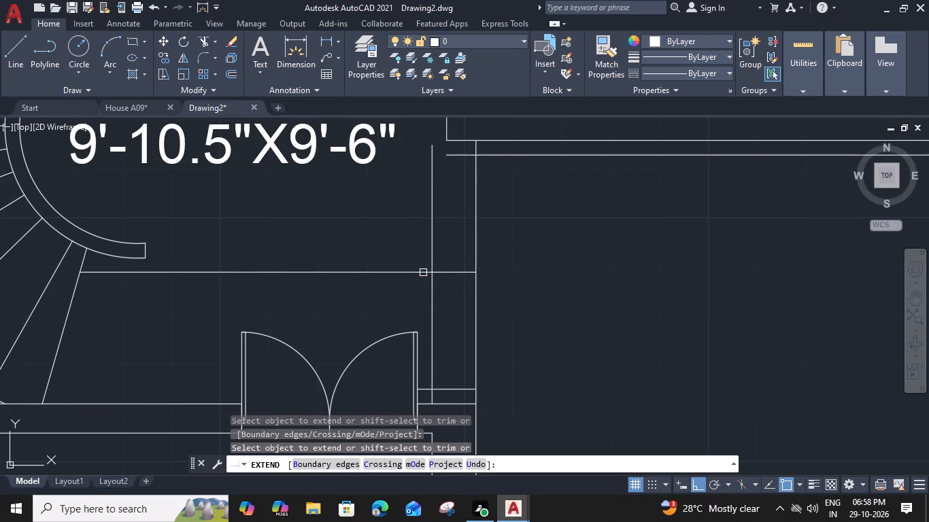
shift+click(423, 273)
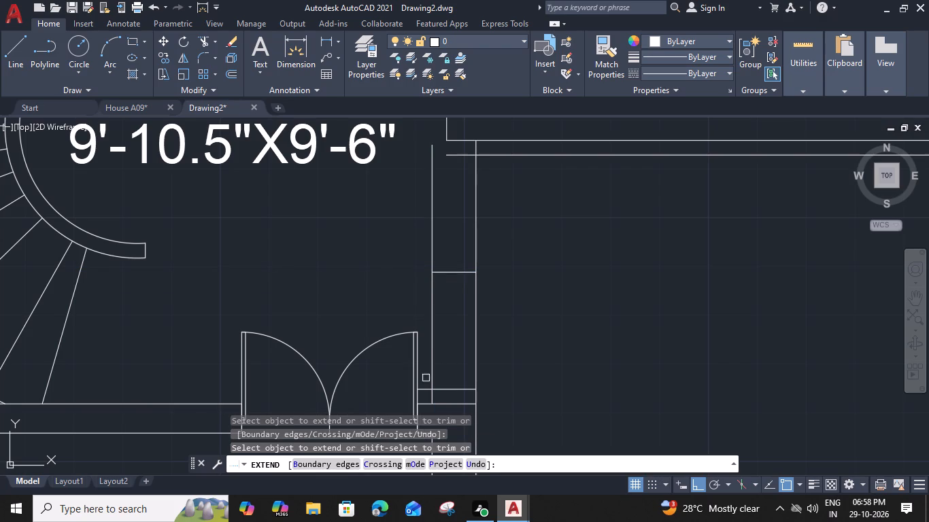
shift+click(424, 387)
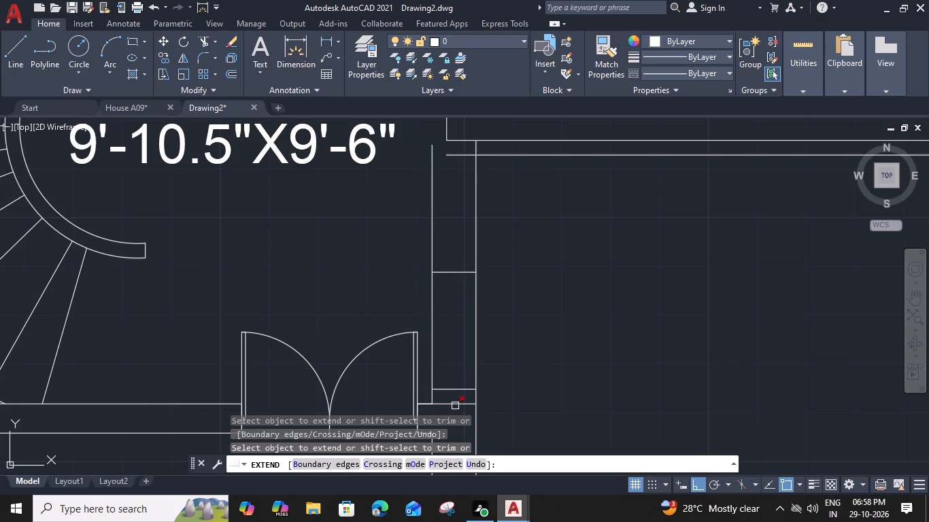
shift+click(455, 406)
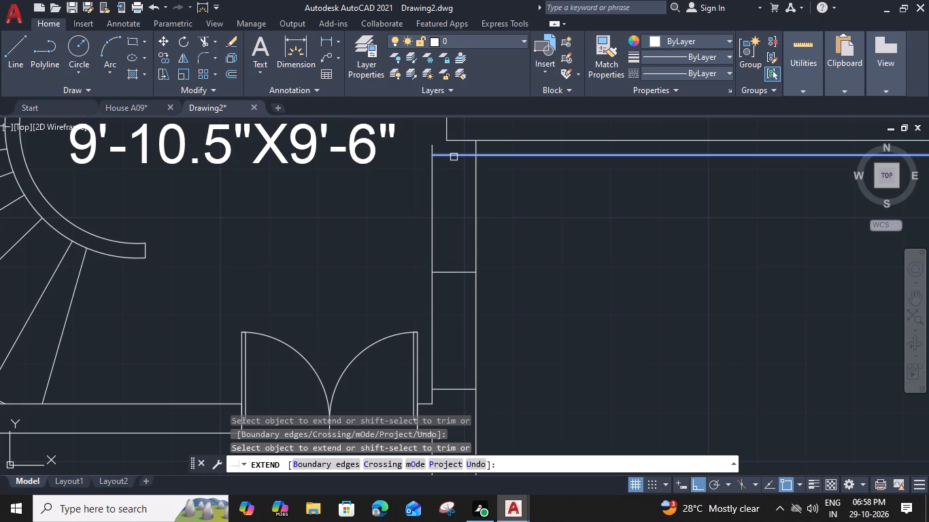
Extend the bath wall's underside and its offset line west, join them to the west vertical, and trim the overshoots and the underside between the verticals.
click(454, 157)
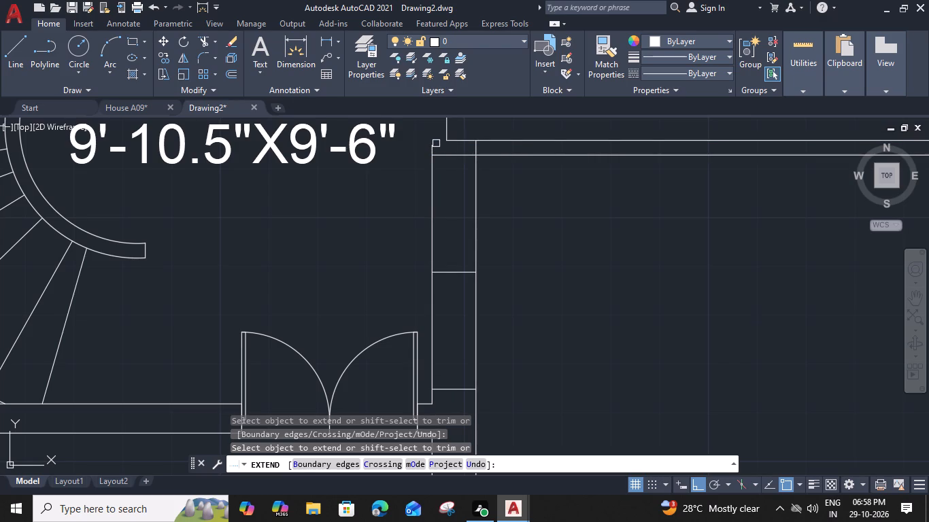
middle_drag(437, 144, 440, 164)
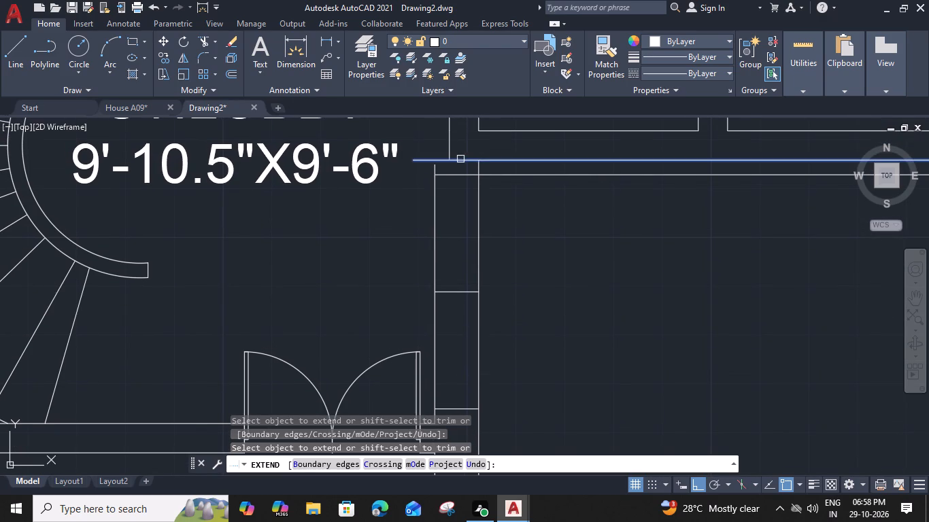
click(460, 160)
click(436, 168)
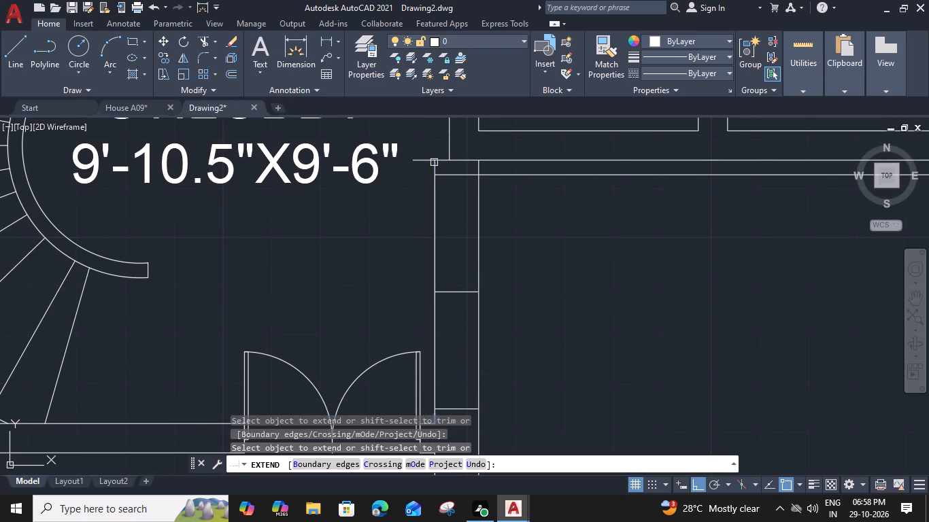
shift+click(427, 160)
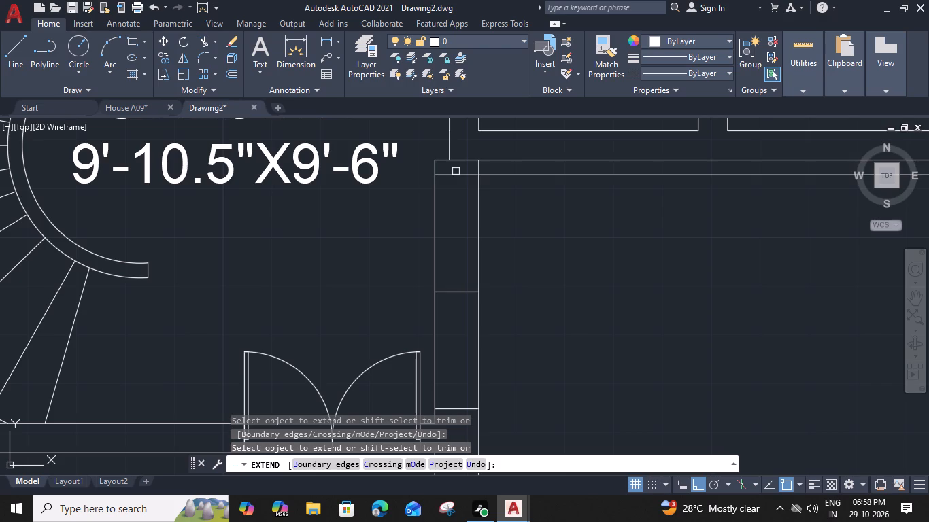
shift+click(460, 158)
scroll(468, 162, up, 1)
click(516, 181)
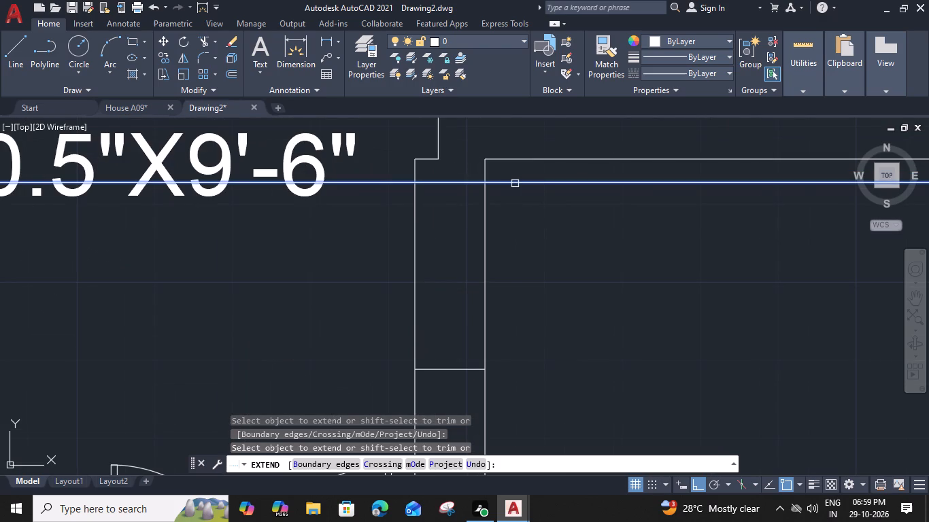
key(Escape)
text(TR)
key(space)
click(513, 182)
click(389, 181)
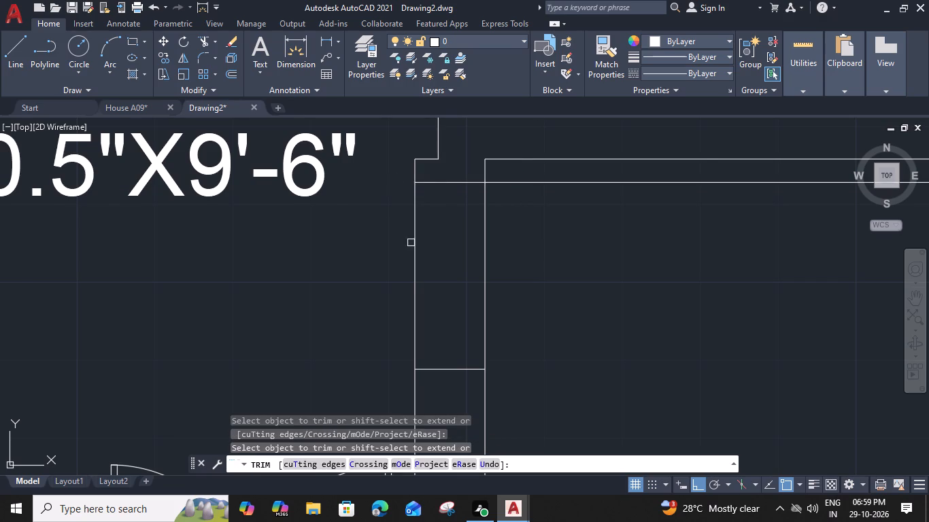
Trim both vertical lines out of the gap between the bath wall's offset line and the wall-end offset line.
scroll(411, 243, down, 1)
click(401, 254)
click(505, 255)
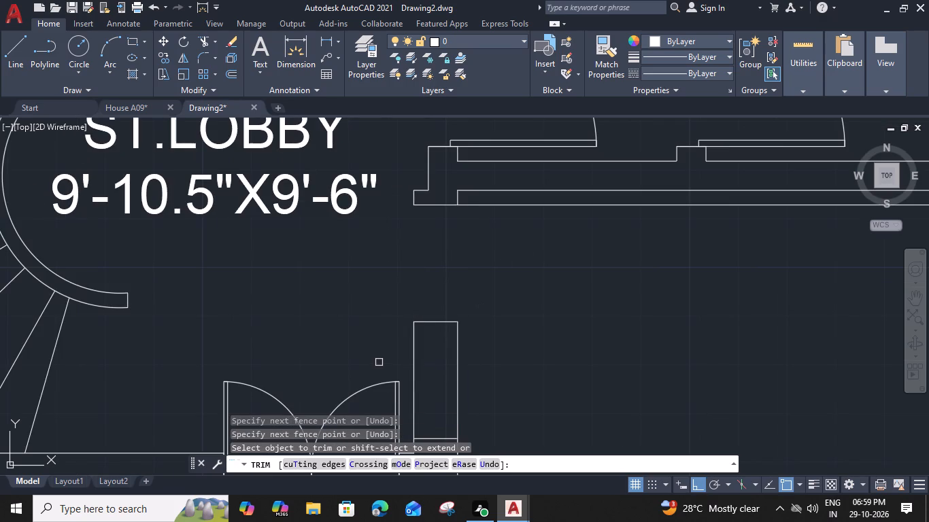
click(397, 352)
click(505, 352)
key(Escape)
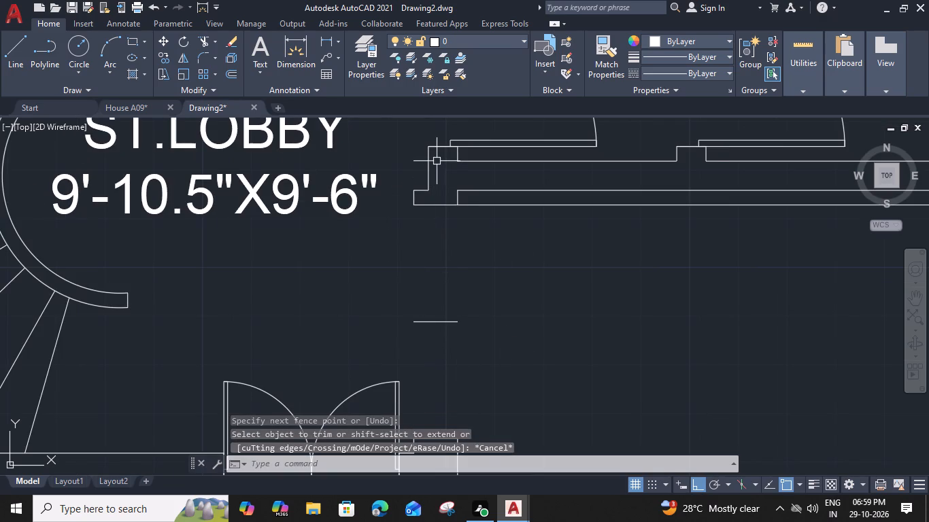
Extend the west end edge of the bath wall down to the offset line below it.
key(e)
text(X)
key(space)
click(430, 169)
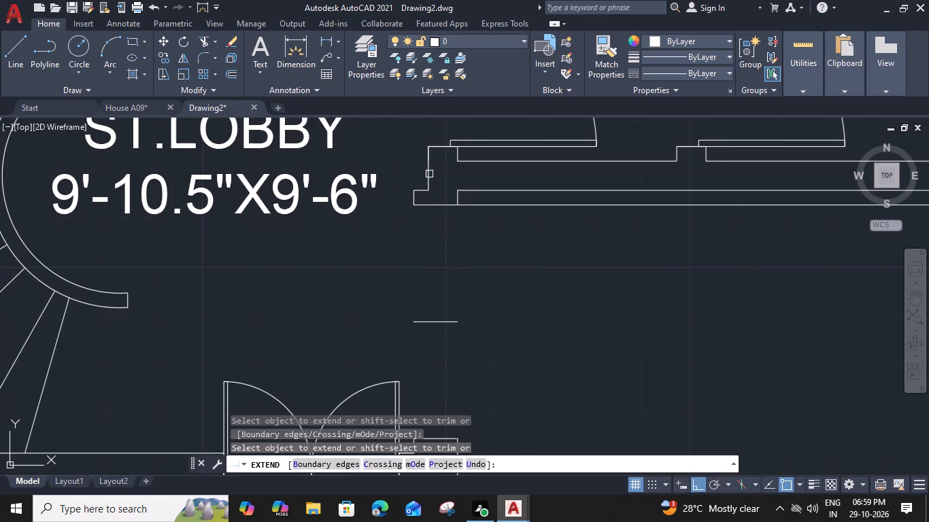
click(429, 177)
key(Escape)
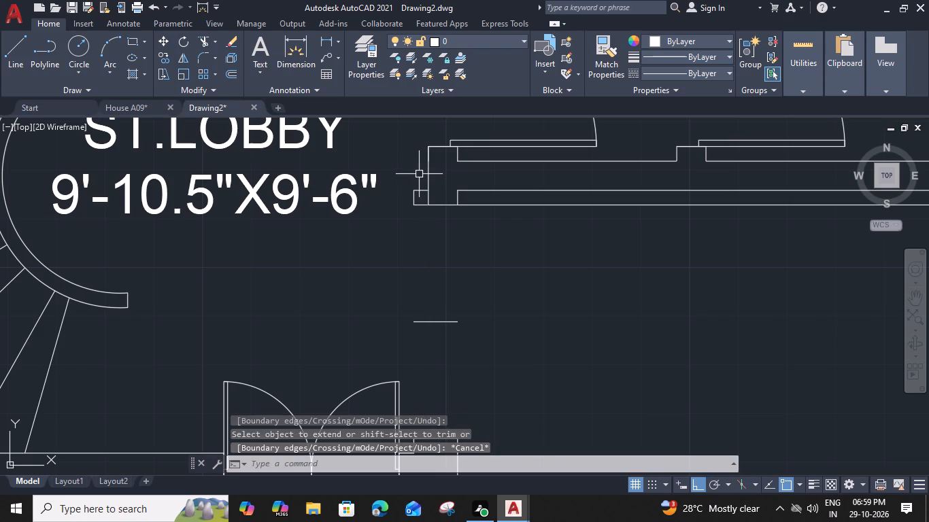
Trim the top and west edges of the small stub projecting west of the bath wall's end.
text(TR)
key(space)
scroll(420, 178, up, 2)
click(420, 180)
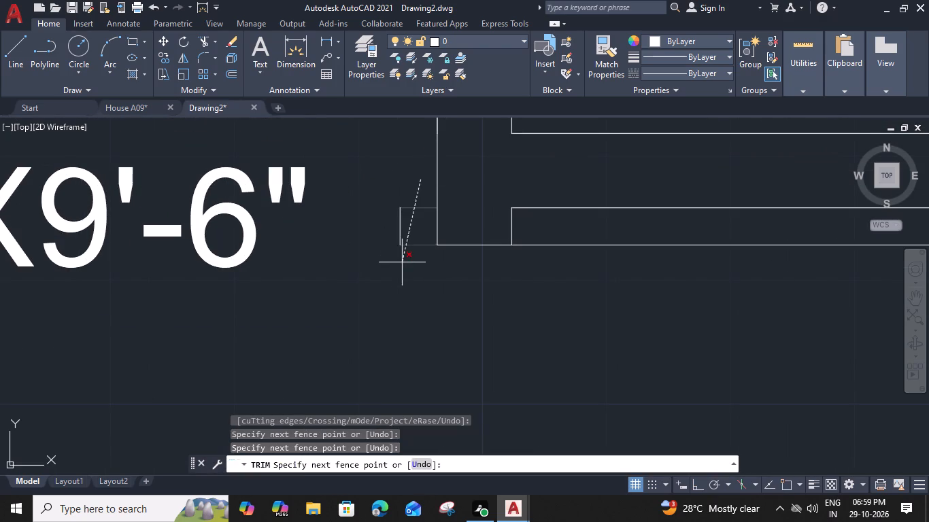
click(394, 232)
scroll(394, 232, down, 2)
key(Escape)
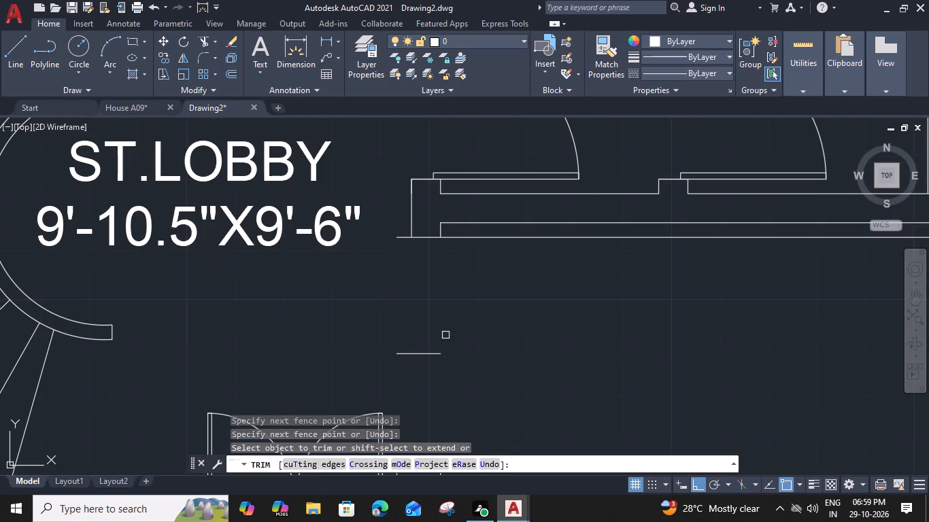
Copy the door between ST.LOBBY and the bath passage to the west corner of the wall end beside the south double door.
scroll(441, 322, down, 3)
middle_drag(444, 336, 430, 330)
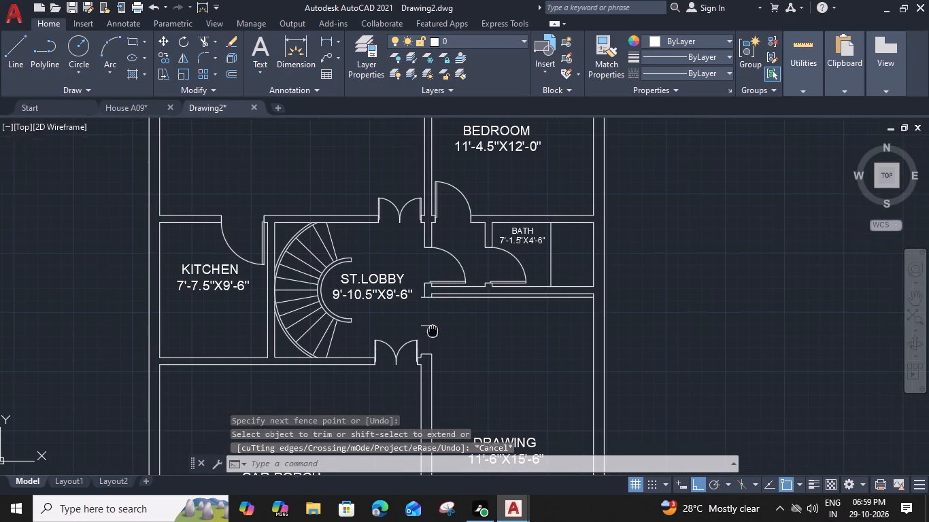
middle_drag(430, 330, 425, 329)
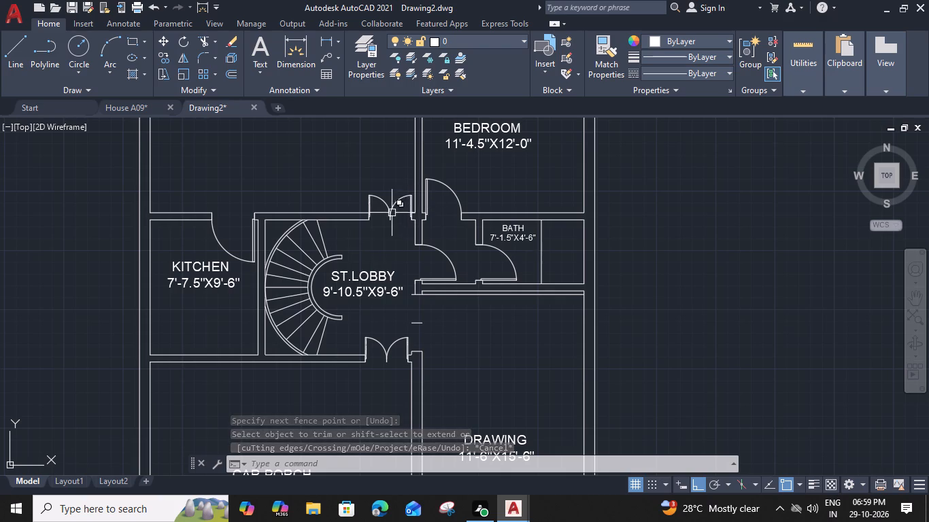
click(432, 251)
text(CO)
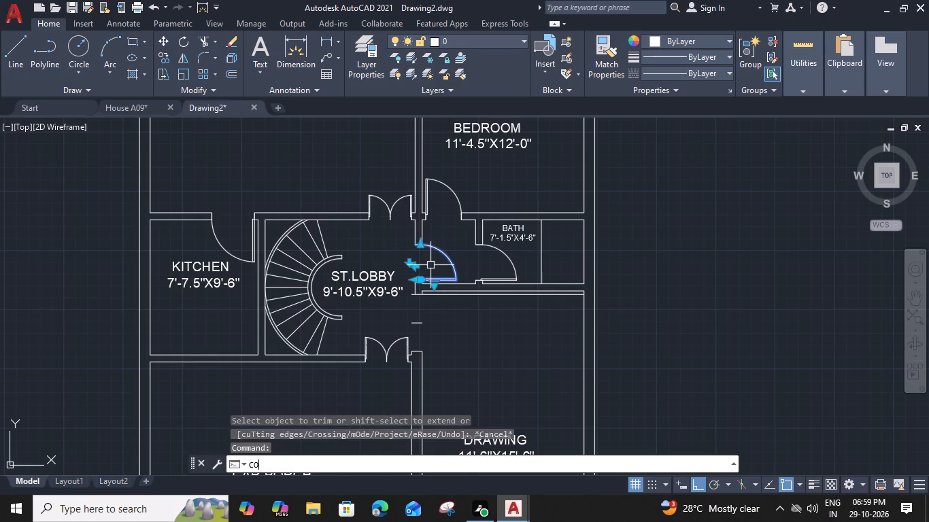
key(space)
scroll(409, 269, up, 2)
click(424, 296)
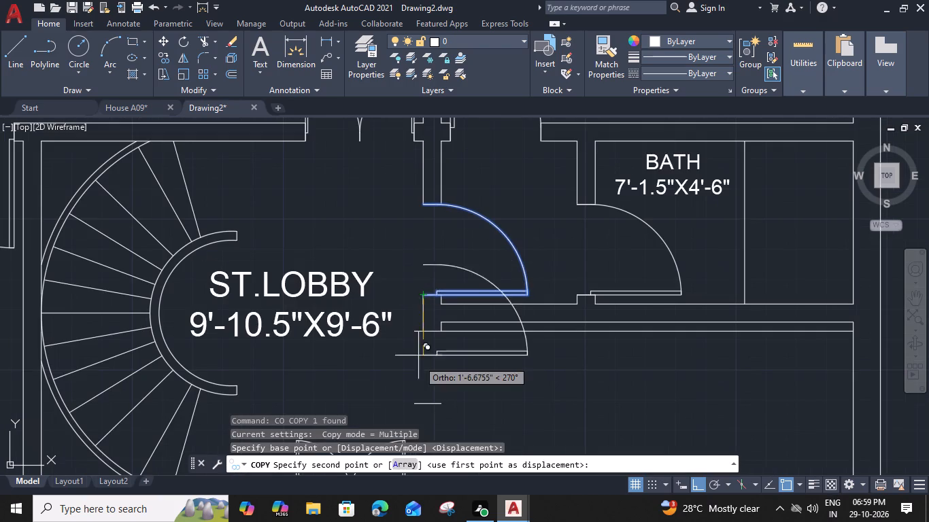
middle_drag(420, 360, 416, 220)
scroll(417, 316, up, 2)
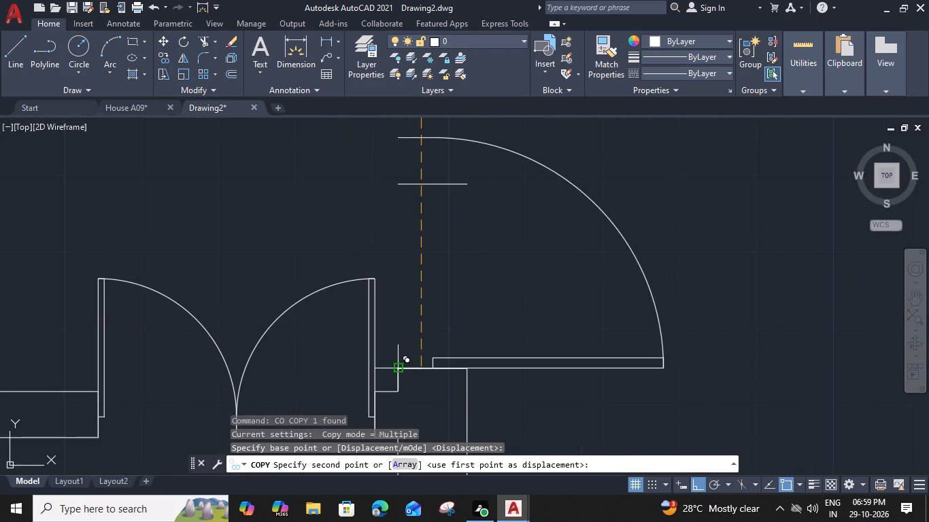
click(400, 372)
key(Escape)
Scale the copied door by reference from the wall-end corner so its opening reaches the short horizontal line at the gap's middle.
click(645, 230)
click(585, 290)
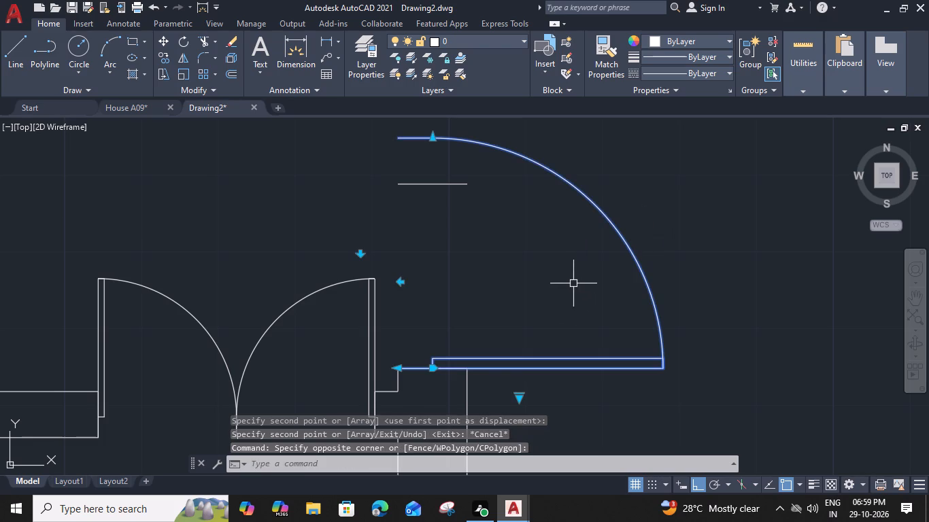
text(SC)
key(space)
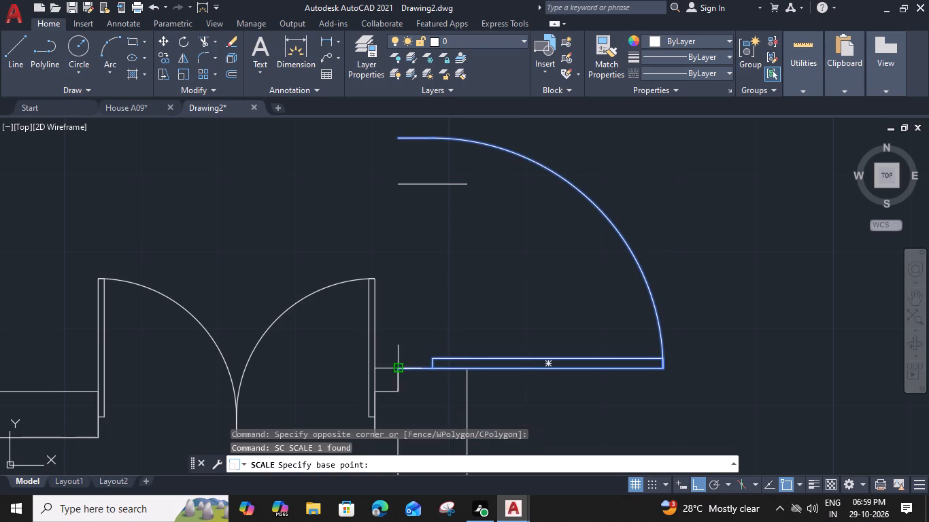
drag(395, 368, 395, 361)
text(R)
key(space)
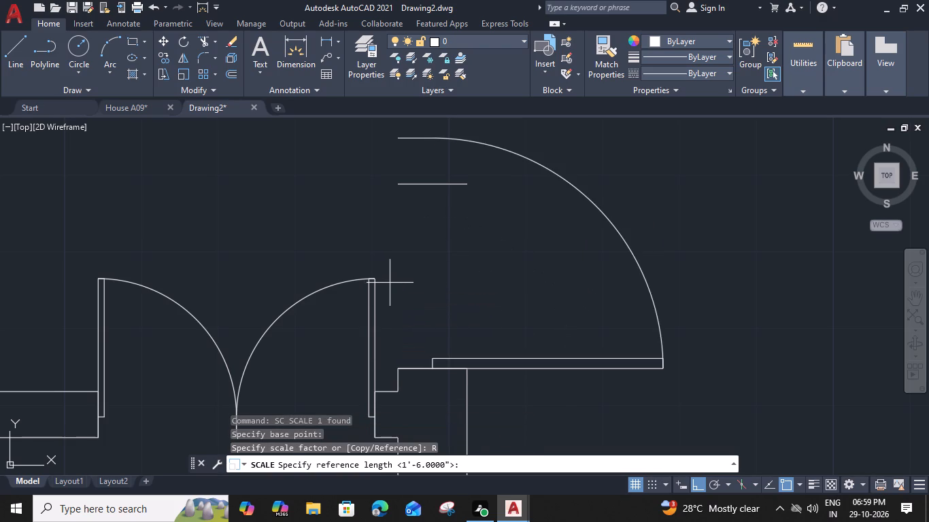
drag(401, 369, 397, 354)
click(398, 143)
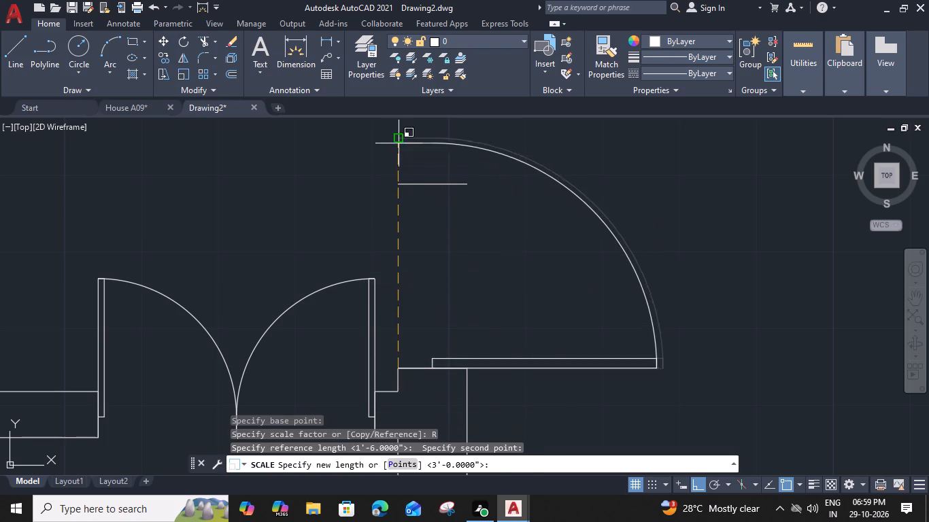
click(399, 184)
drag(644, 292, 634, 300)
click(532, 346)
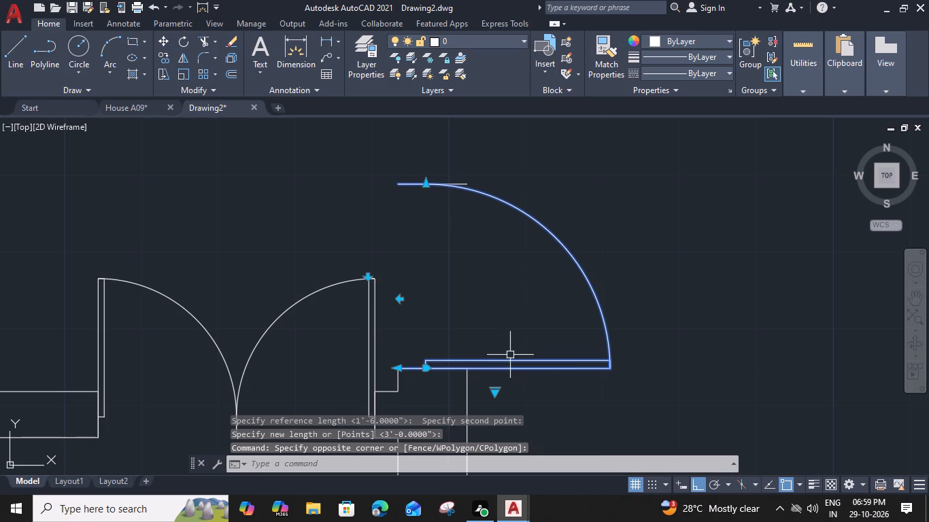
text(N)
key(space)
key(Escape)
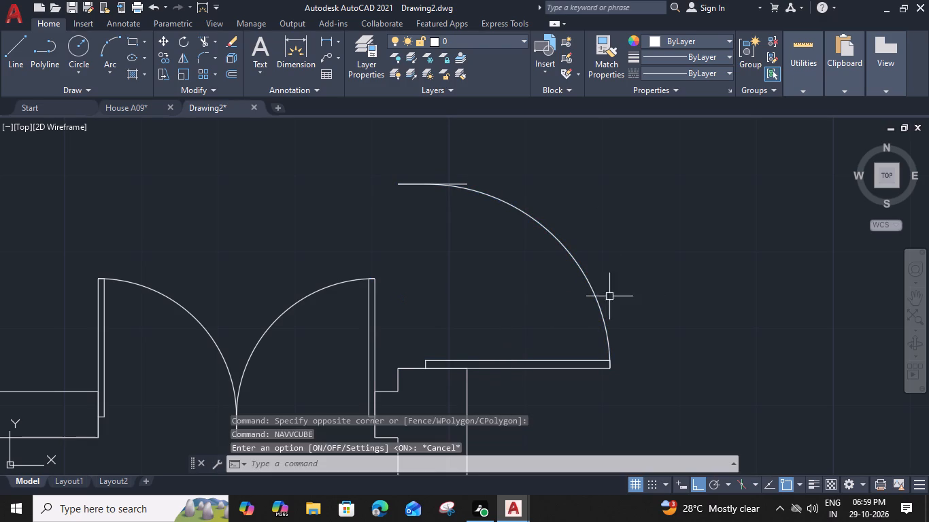
Move the scaled door east from the wall end's west corner to the midpoint of the wall end's top edge.
drag(628, 271, 625, 281)
click(549, 343)
text(M)
key(space)
scroll(363, 383, up, 1)
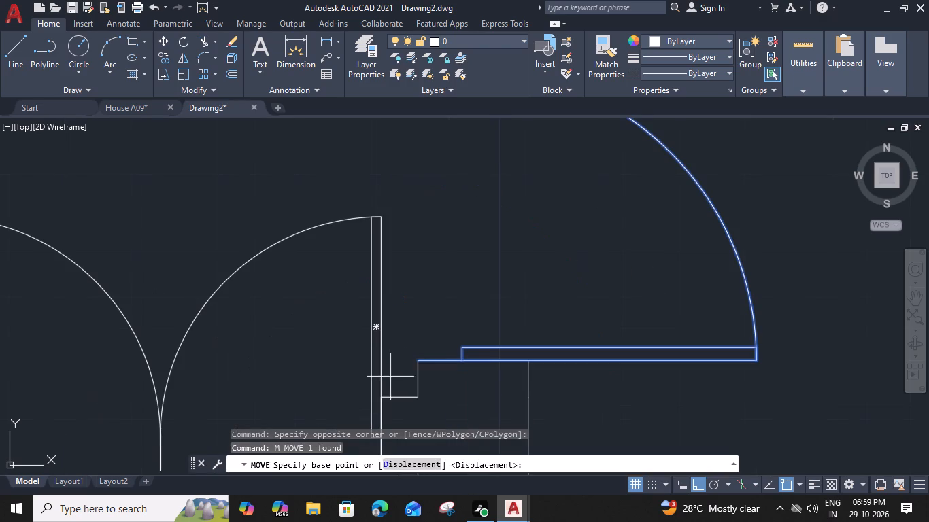
click(419, 364)
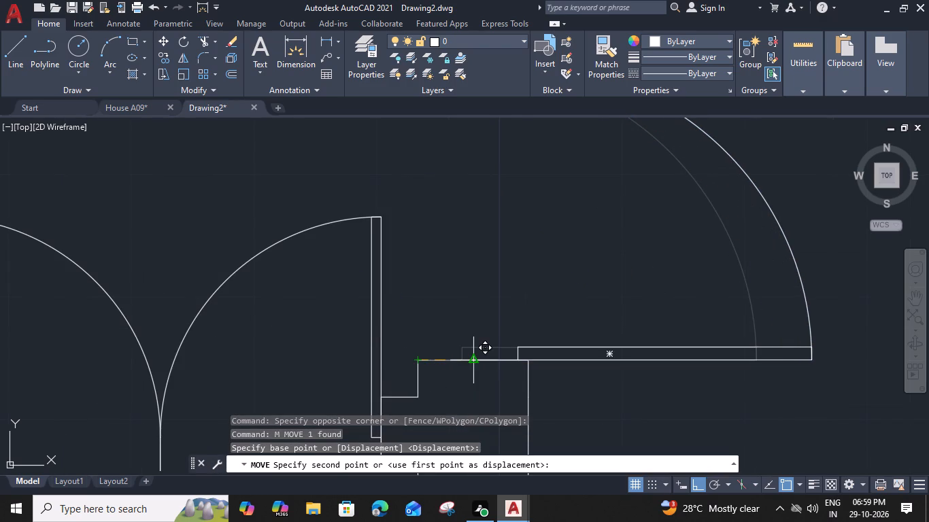
click(473, 362)
Mirror the door about the horizontal line at the gap's middle, keeping the original, to form a double door east of ST.LOBBY.
scroll(474, 362, down, 2)
drag(648, 269, 628, 285)
click(556, 324)
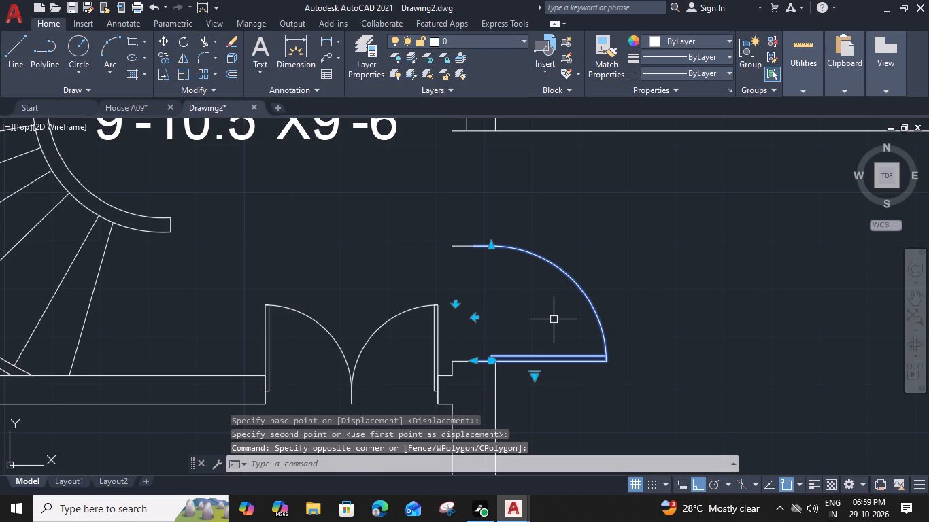
text(MI)
key(space)
scroll(478, 249, up, 1)
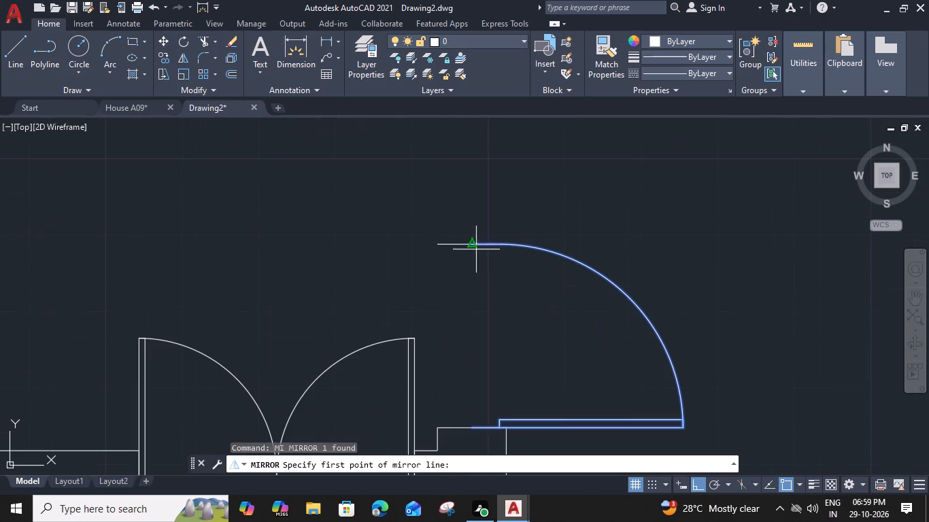
click(439, 242)
scroll(522, 243, up, 2)
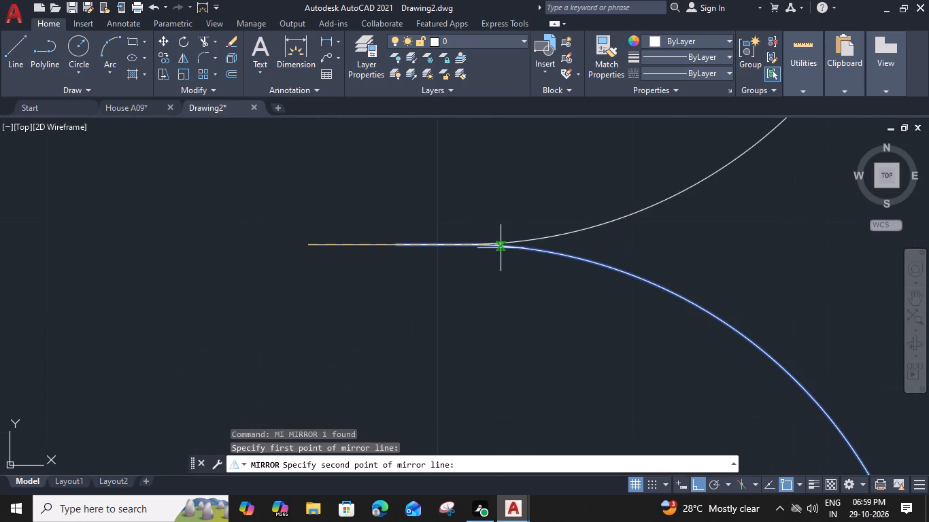
scroll(501, 248, up, 5)
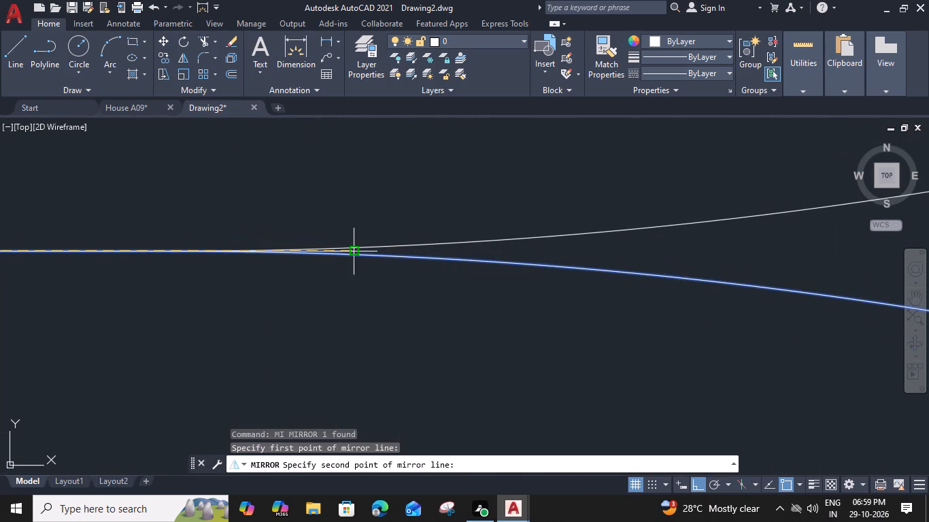
click(349, 252)
scroll(354, 255, down, 3)
key(space)
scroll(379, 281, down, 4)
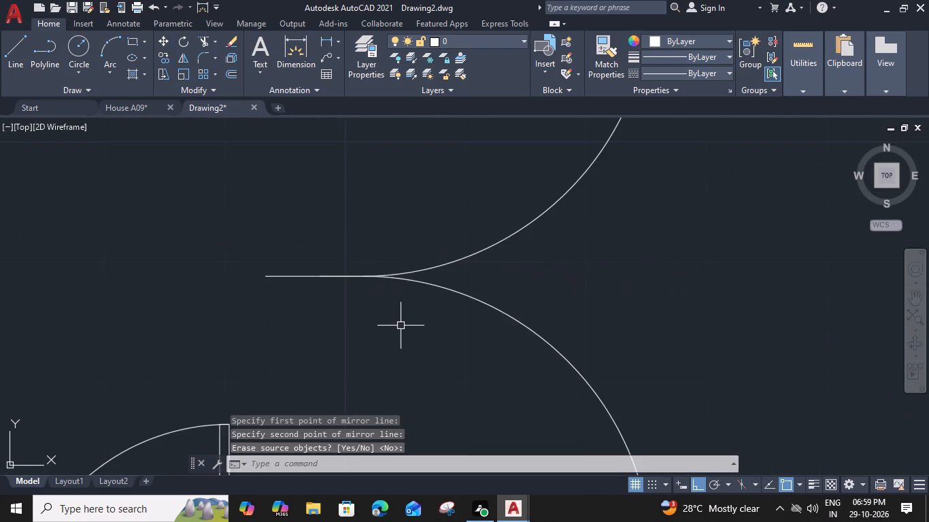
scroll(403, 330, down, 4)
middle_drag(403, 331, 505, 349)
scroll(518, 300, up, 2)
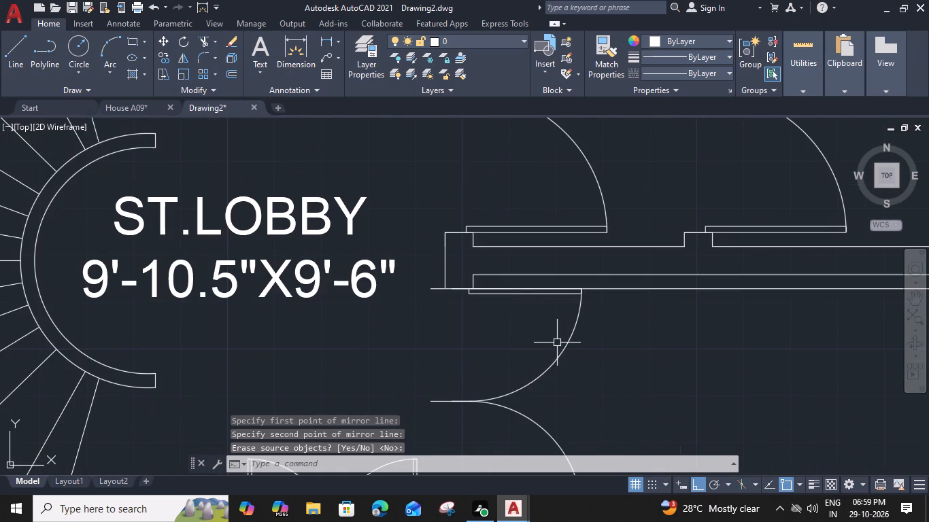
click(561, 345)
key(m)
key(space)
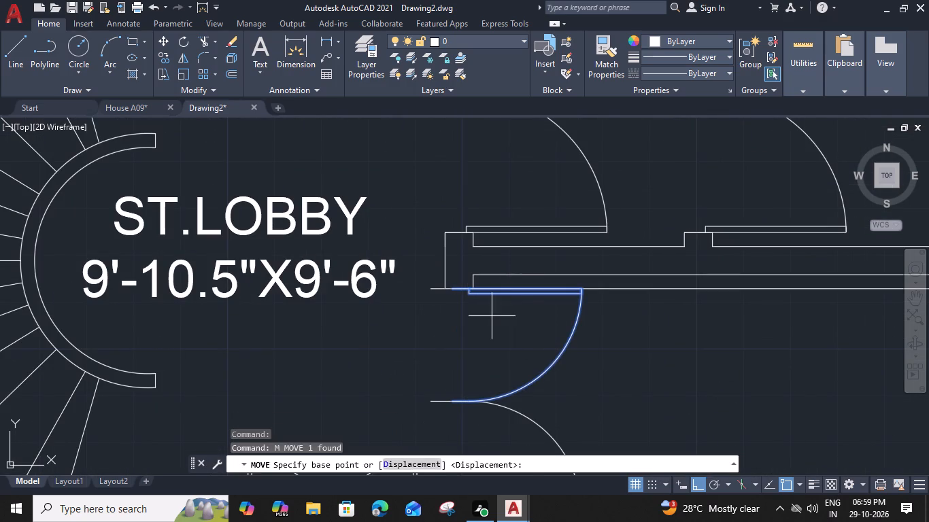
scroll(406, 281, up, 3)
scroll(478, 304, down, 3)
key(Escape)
Trim the short line stub projecting west of the bath wall end's south corner, above the new double door.
text(TR)
key(space)
click(499, 307)
scroll(499, 307, down, 3)
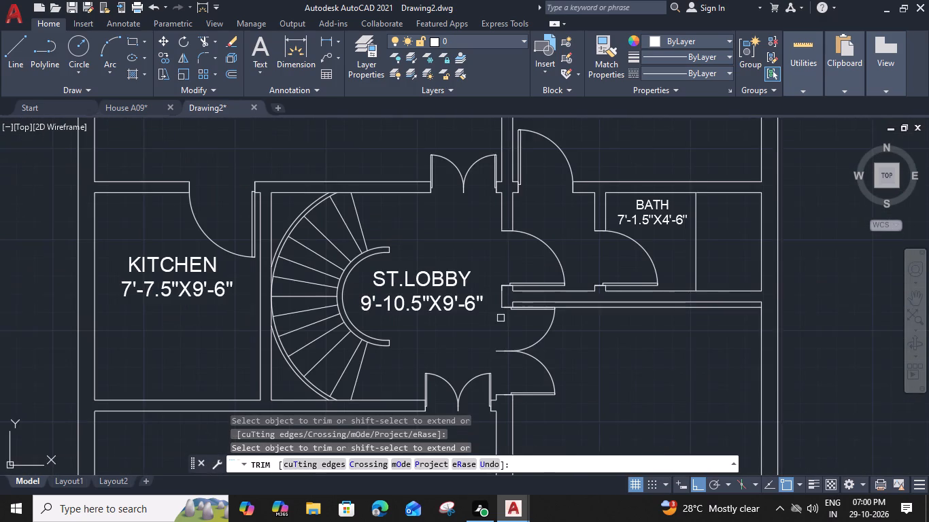
middle_drag(501, 319, 494, 294)
key(Escape)
Delete the short horizontal guide line at the meeting point of the new double door's leaves.
scroll(492, 326, up, 2)
click(492, 326)
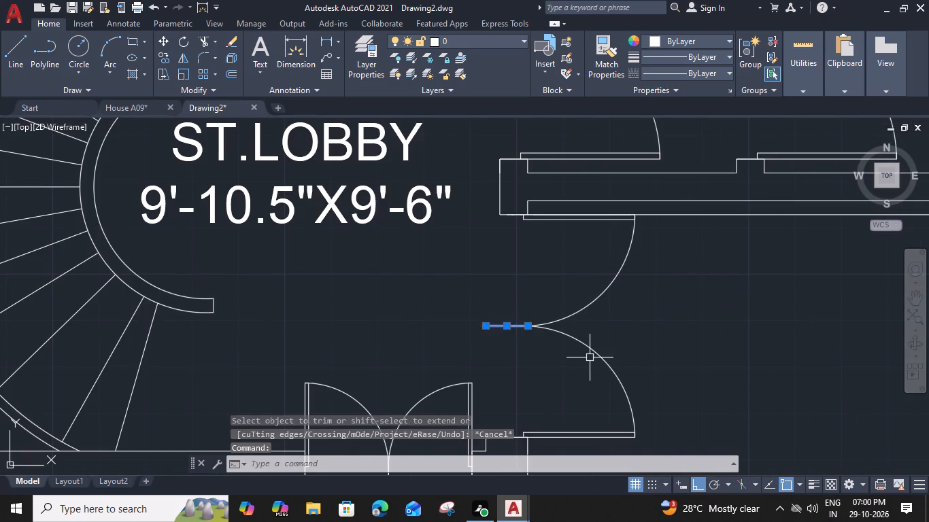
key(Delete)
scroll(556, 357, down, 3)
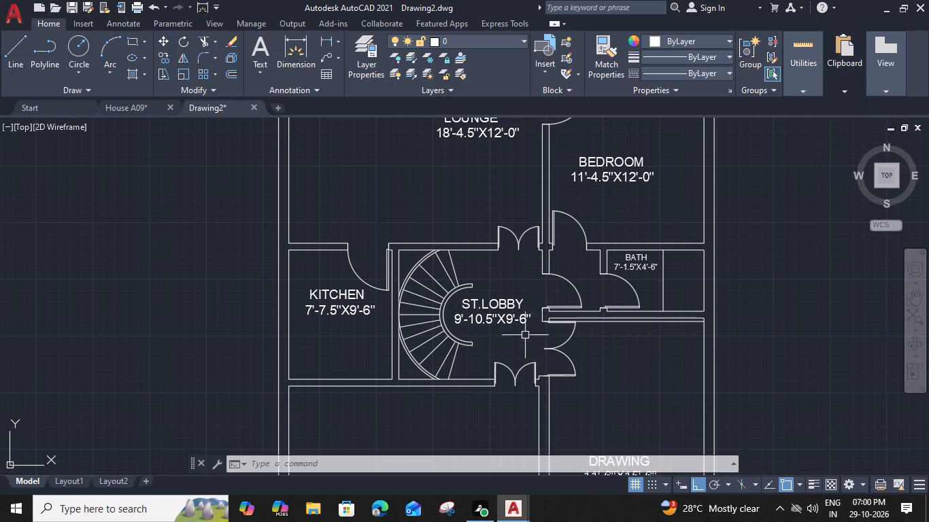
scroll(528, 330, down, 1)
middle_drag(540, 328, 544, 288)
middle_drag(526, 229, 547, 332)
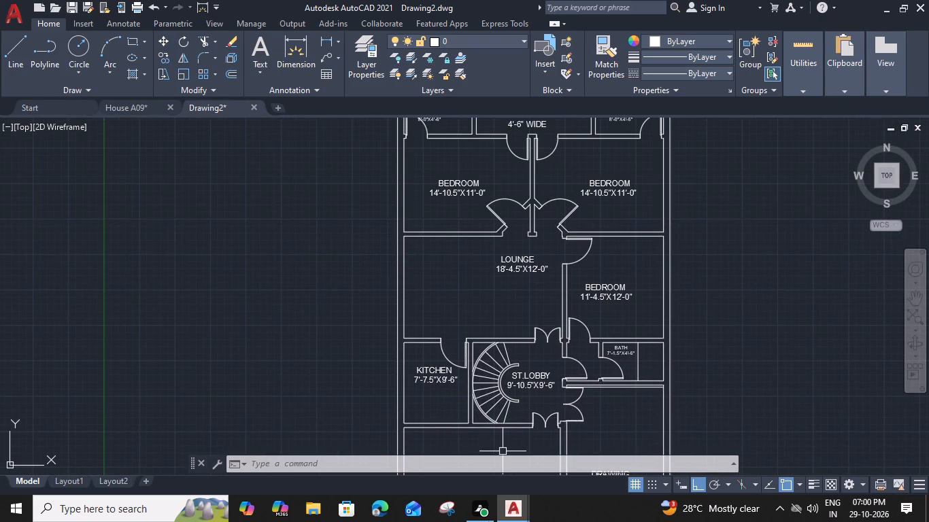
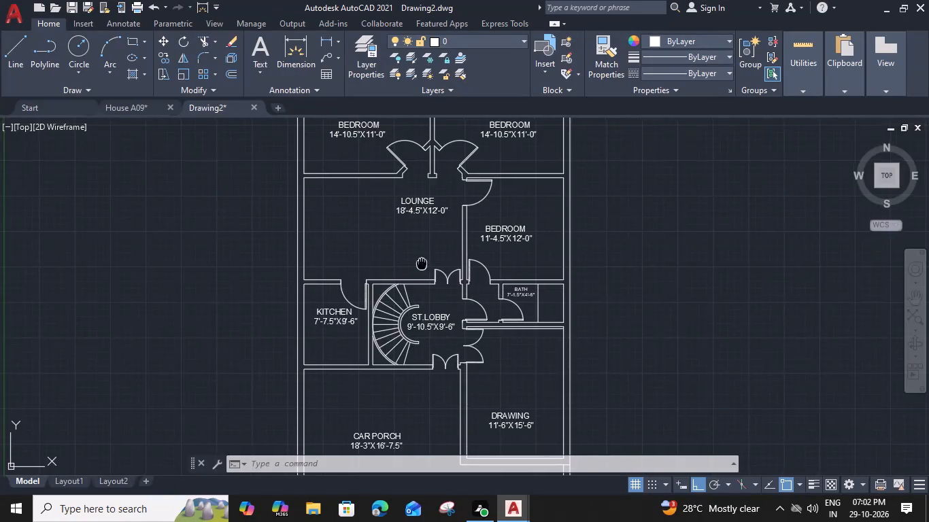
Draw a rectangle 1'9" long and 9" wide in the west part of the lounge.
text(REC)
key(space)
click(337, 289)
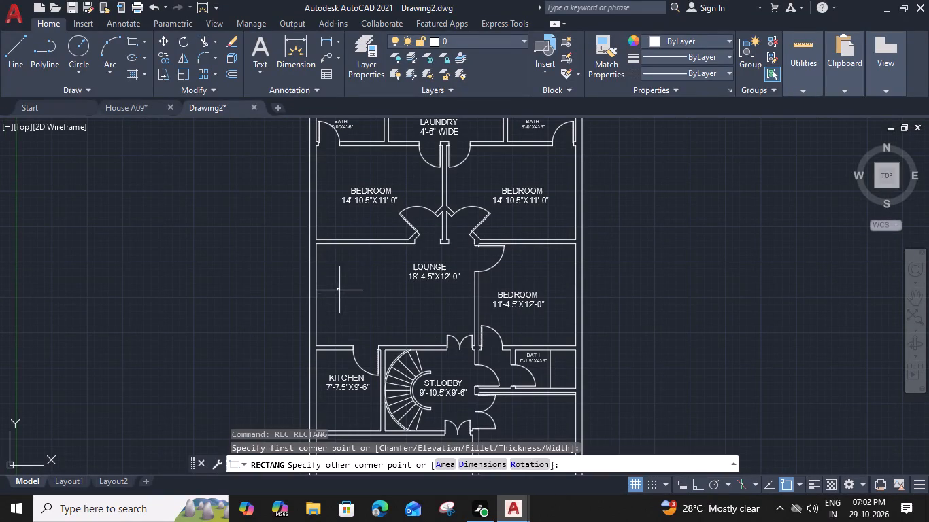
text(D)
key(space)
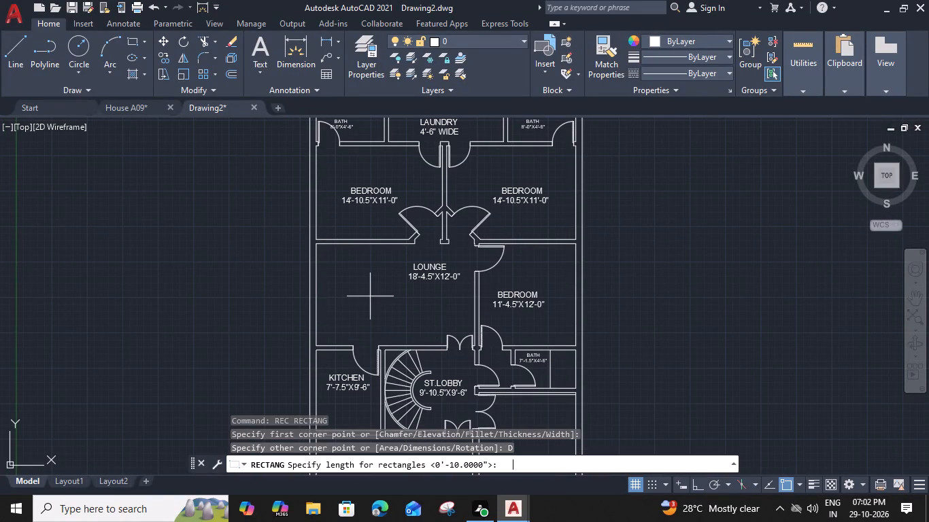
key(1)
text('9")
key(Return)
text(9")
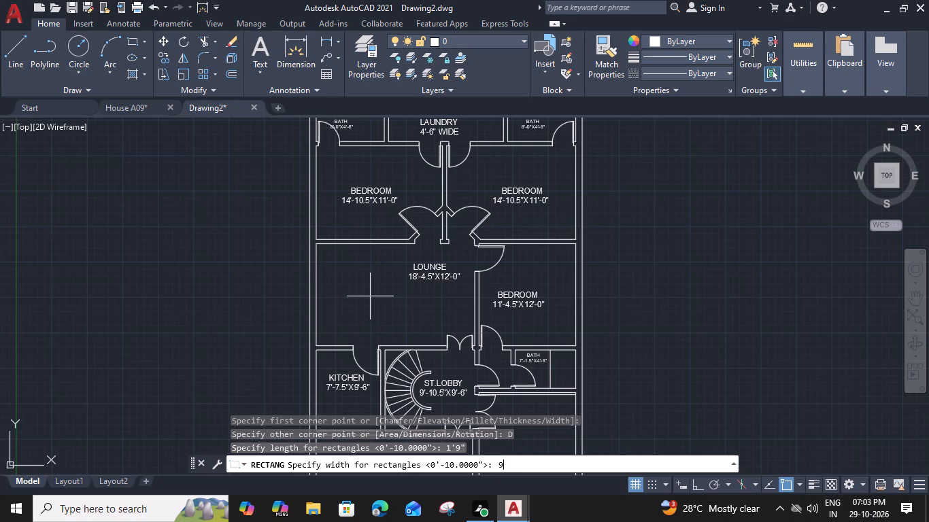
key(Return)
click(371, 297)
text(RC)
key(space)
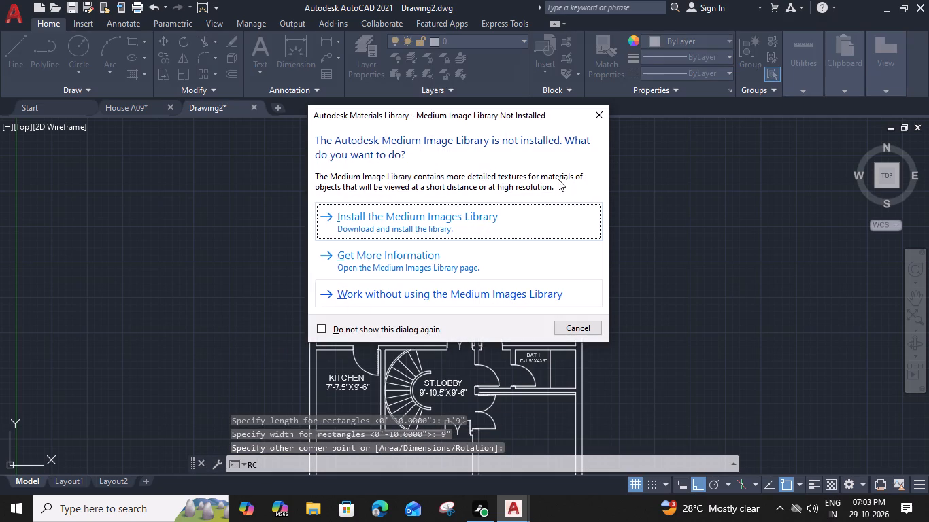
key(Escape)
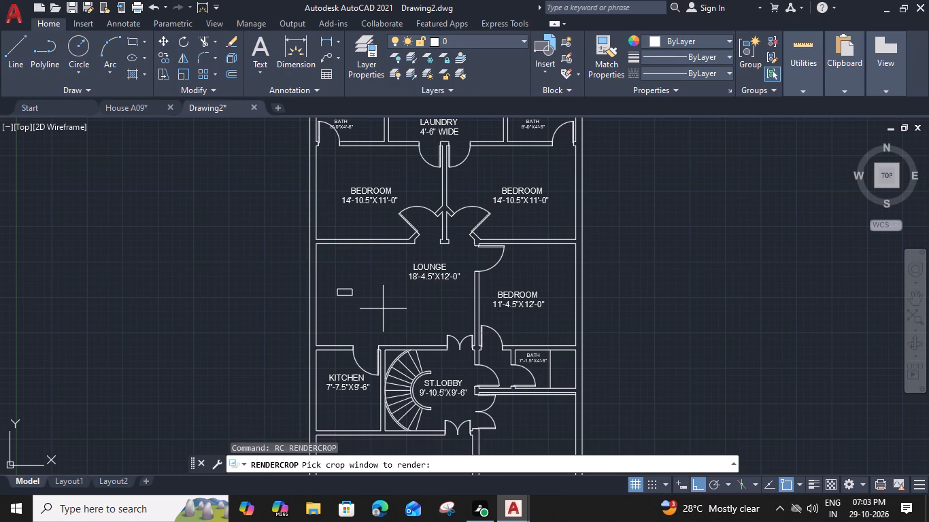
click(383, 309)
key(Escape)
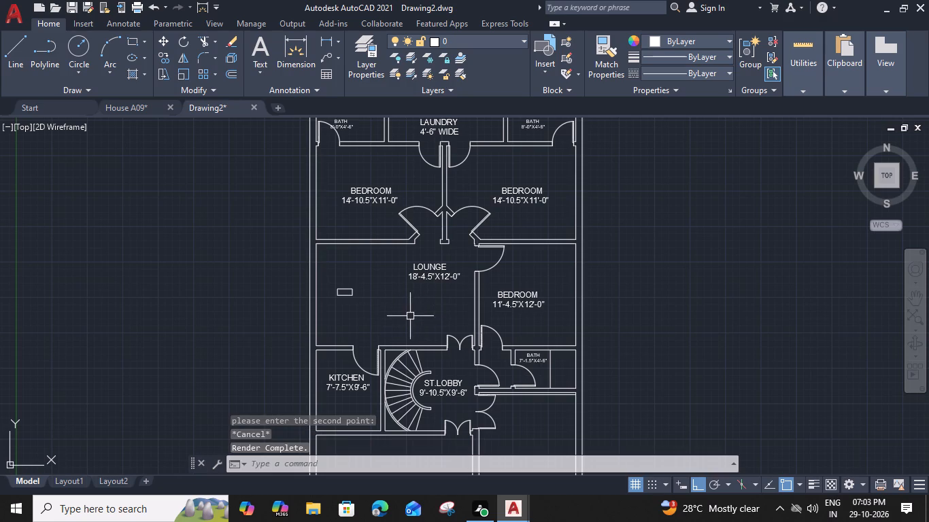
Draw a second rectangle, 9" long and 5' wide, standing vertically in the lounge southeast of the small rectangle.
text(REC)
key(space)
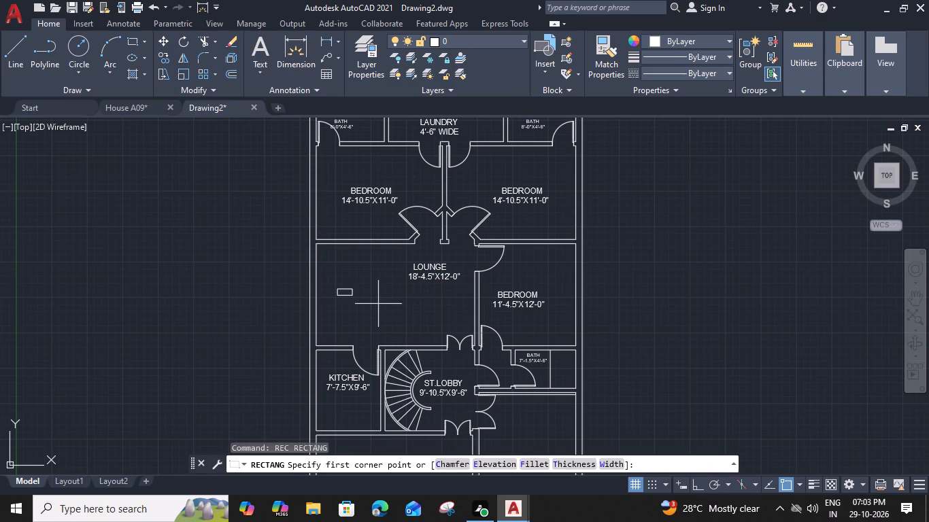
click(378, 304)
text(D)
key(space)
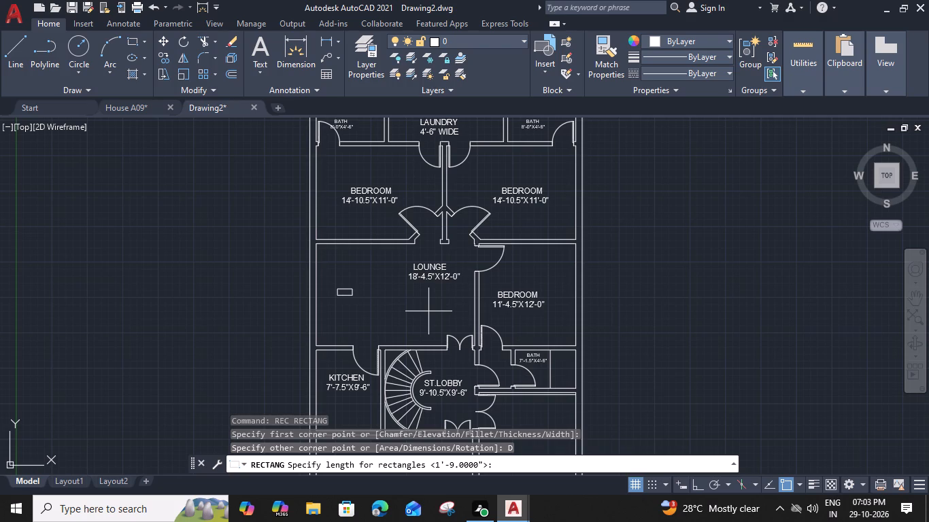
text(9")
key(Return)
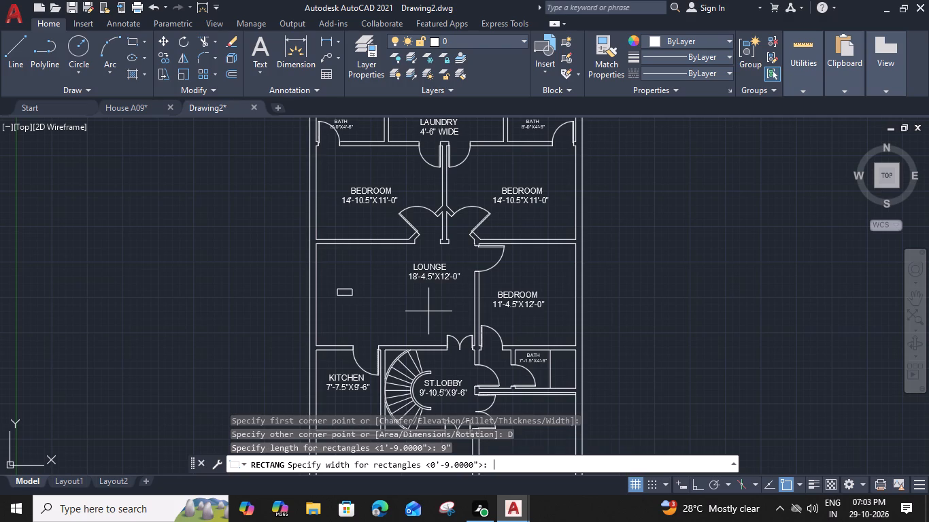
text(5')
key(Return)
click(429, 321)
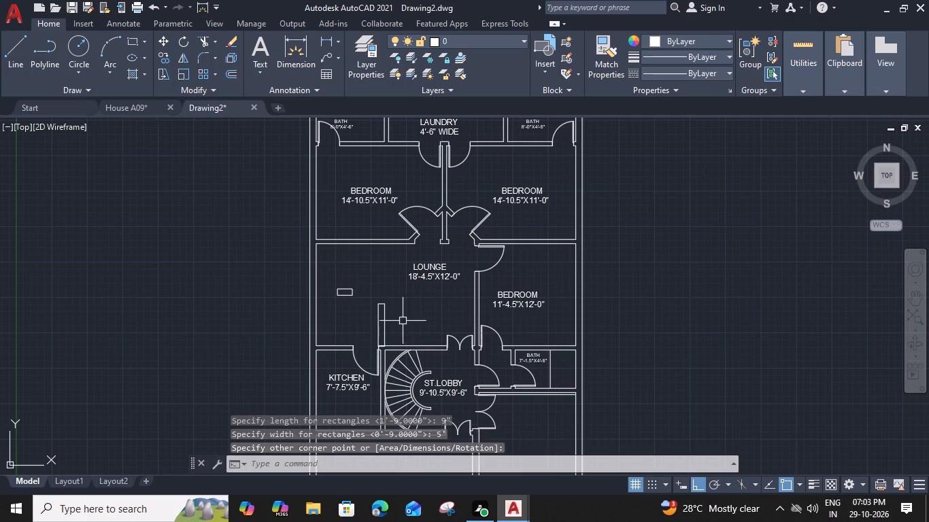
key(Escape)
Move the 9" by 5' rectangle straight north, clear of the lounge's south wall.
scroll(367, 328, up, 1)
click(388, 292)
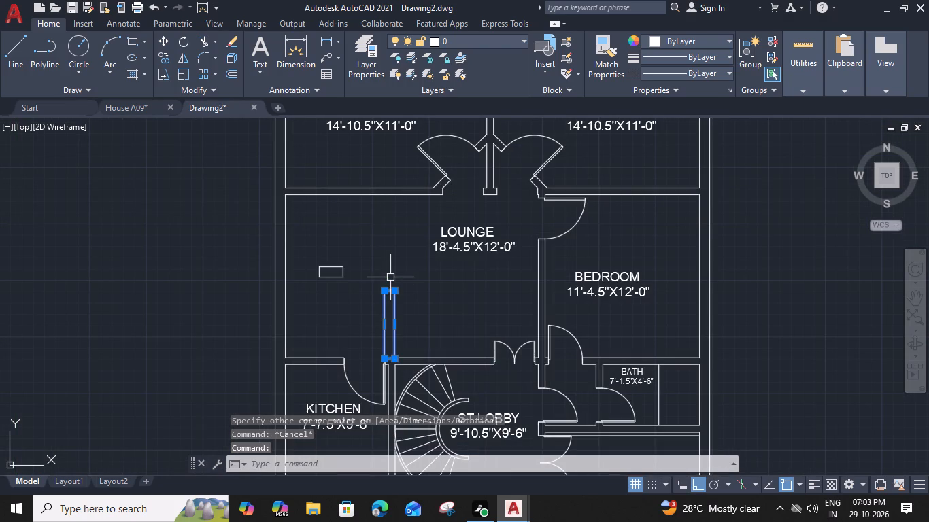
key(m)
key(space)
scroll(385, 295, up, 1)
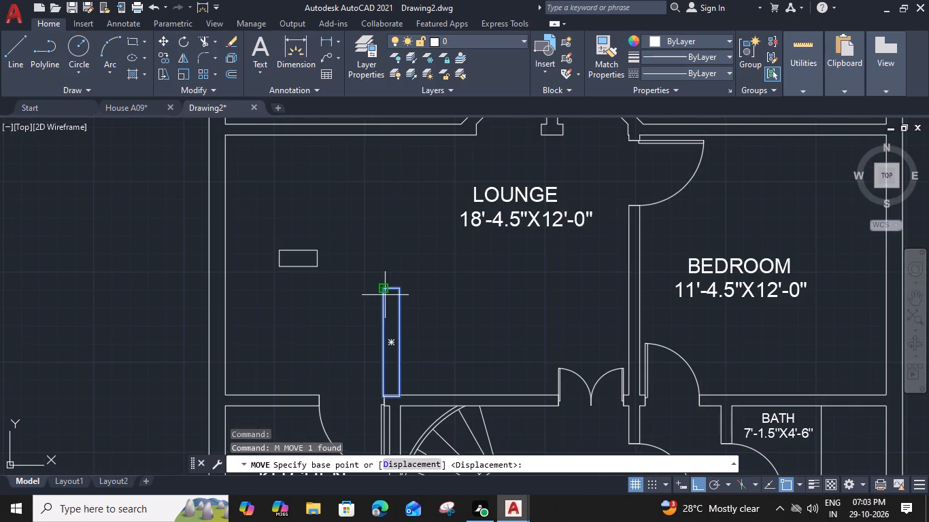
click(392, 292)
click(392, 255)
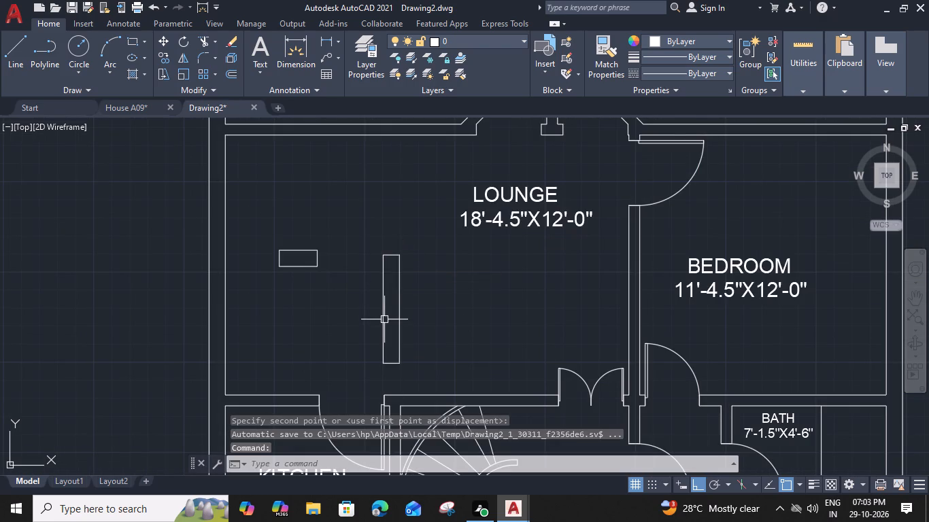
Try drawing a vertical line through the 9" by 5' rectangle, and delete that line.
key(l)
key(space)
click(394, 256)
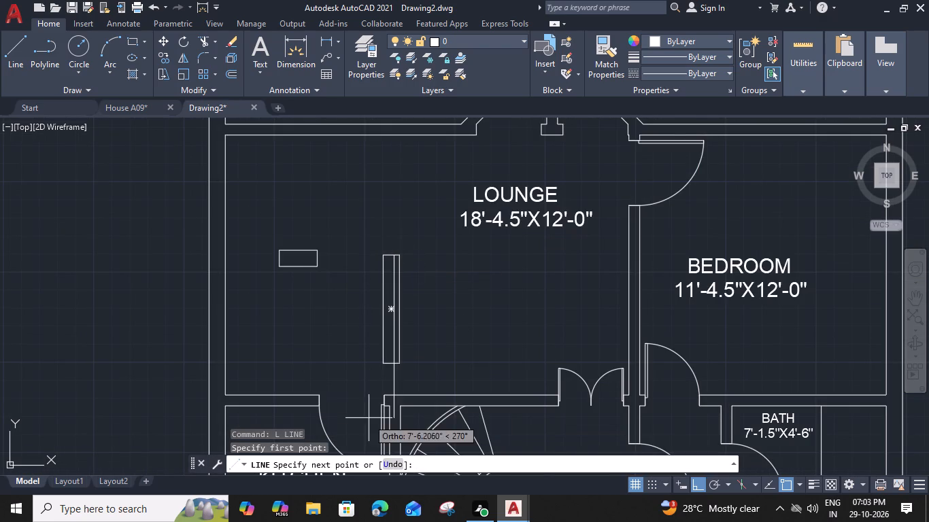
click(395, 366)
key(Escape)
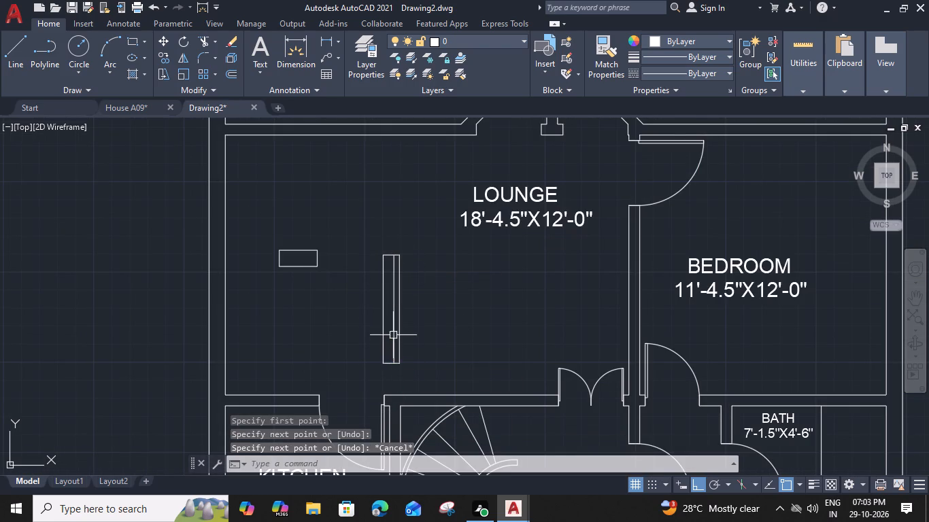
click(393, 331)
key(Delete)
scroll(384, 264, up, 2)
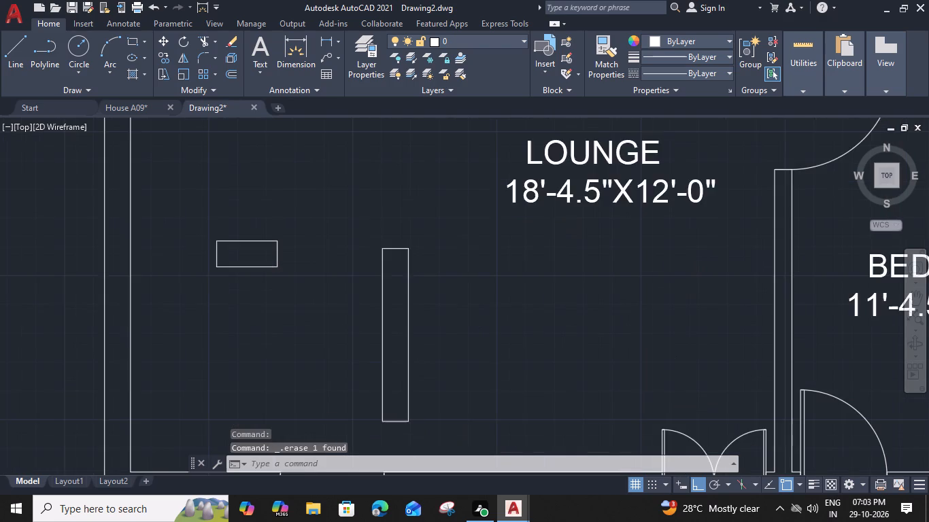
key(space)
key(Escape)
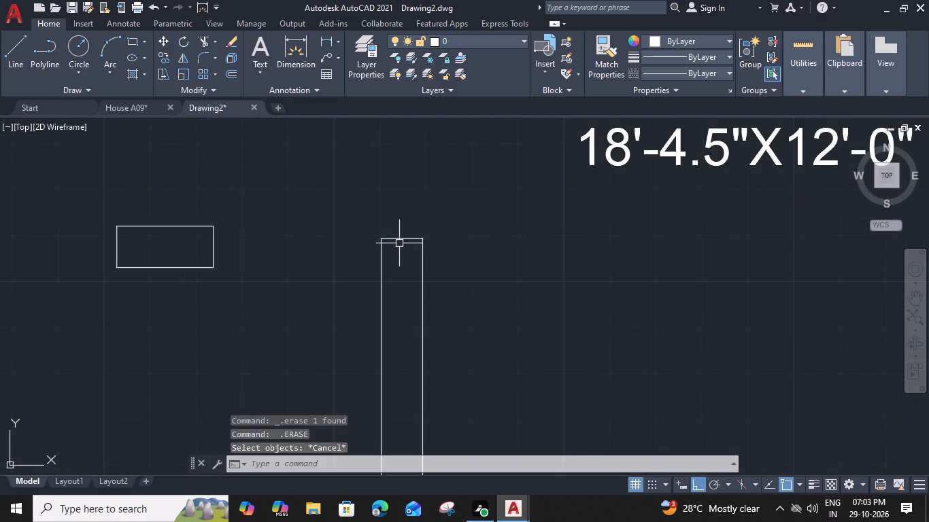
Draw a vertical centre line in the 9" by 5' rectangle, between the midpoints of its short edges.
key(l)
key(space)
click(400, 240)
middle_drag(396, 346, 397, 299)
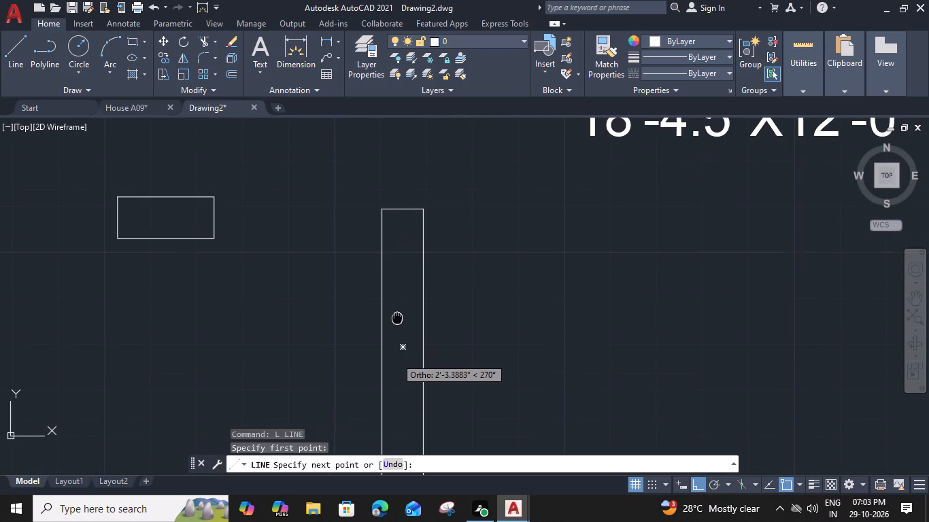
middle_drag(397, 299, 400, 107)
click(405, 273)
key(space)
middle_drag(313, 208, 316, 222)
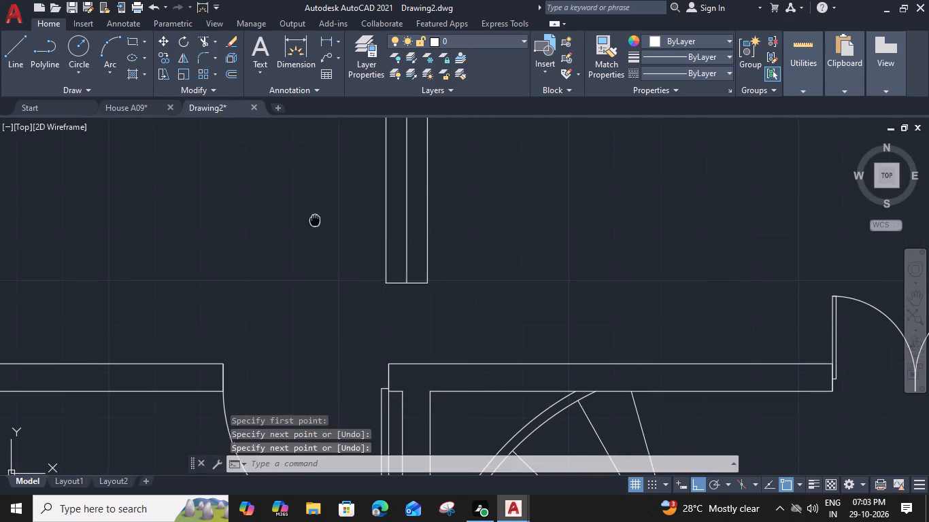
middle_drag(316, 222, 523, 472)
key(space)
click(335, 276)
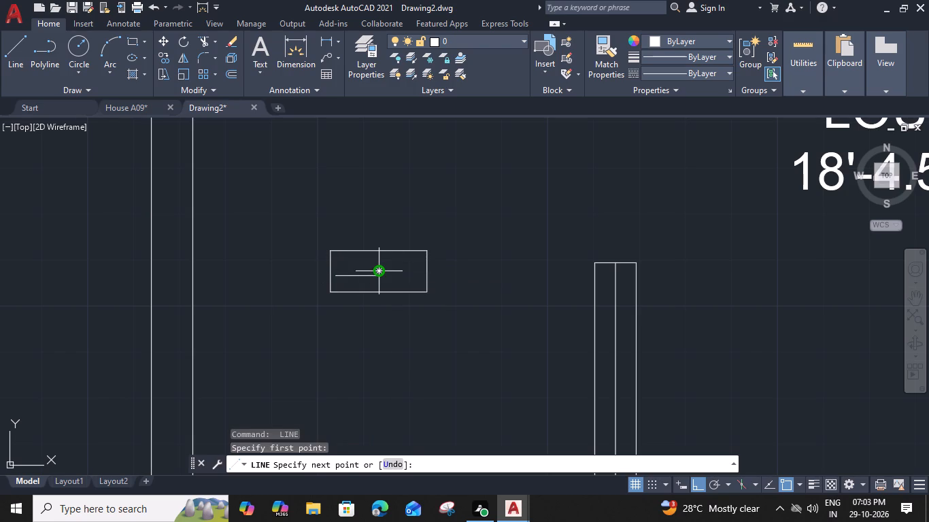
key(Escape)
Draw a horizontal centre line in the 1'9" by 9" rectangle, between the midpoints of its short edges.
text(L)
key(space)
click(329, 271)
click(427, 271)
key(space)
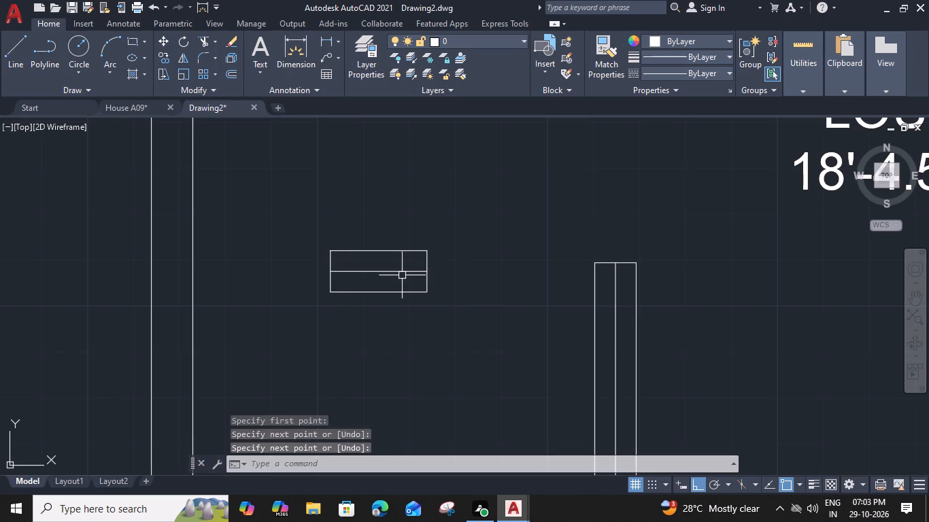
Offset the small rectangle's horizontal centre line by 1" to both its north and south sides.
click(400, 275)
text(O)
key(space)
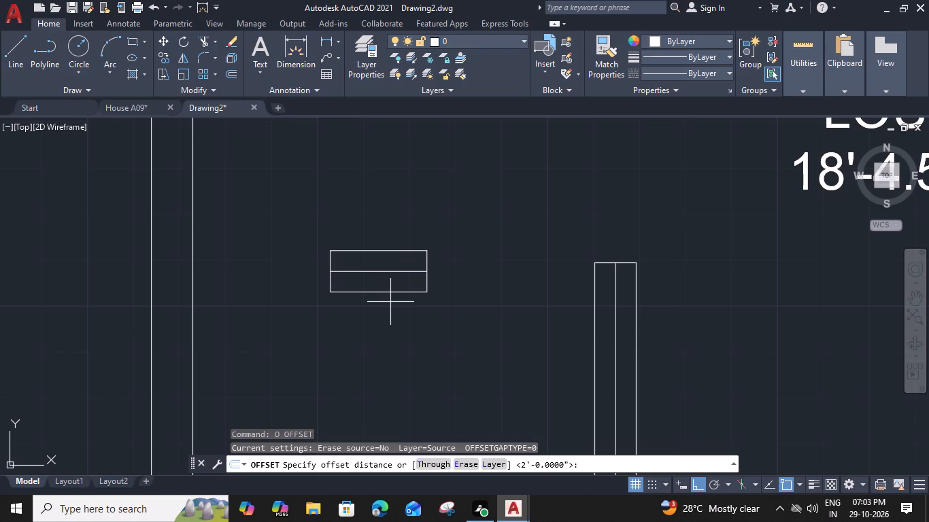
key(1)
key(shift+quotedbl)
key(Return)
click(394, 329)
click(388, 270)
click(392, 256)
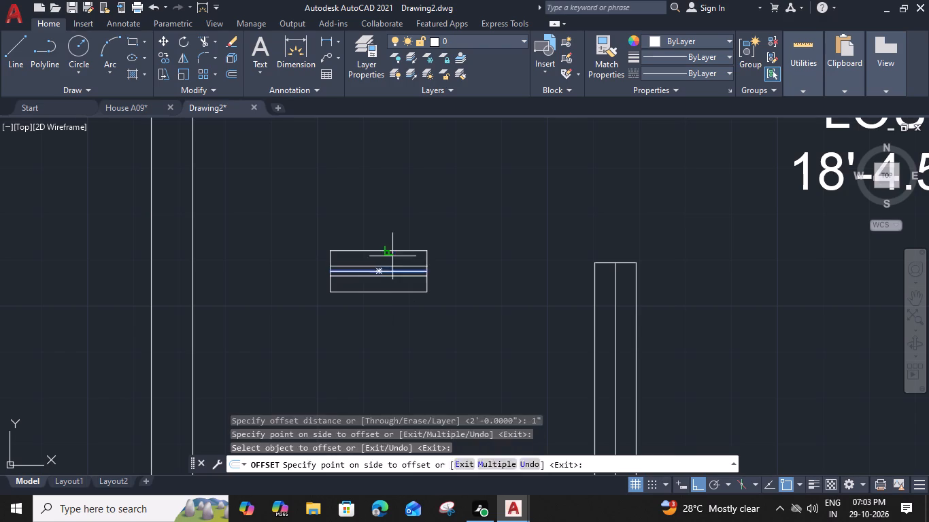
Offset the tall rectangle's vertical centre line by 1" to both its east and west sides.
click(613, 332)
click(637, 338)
click(617, 331)
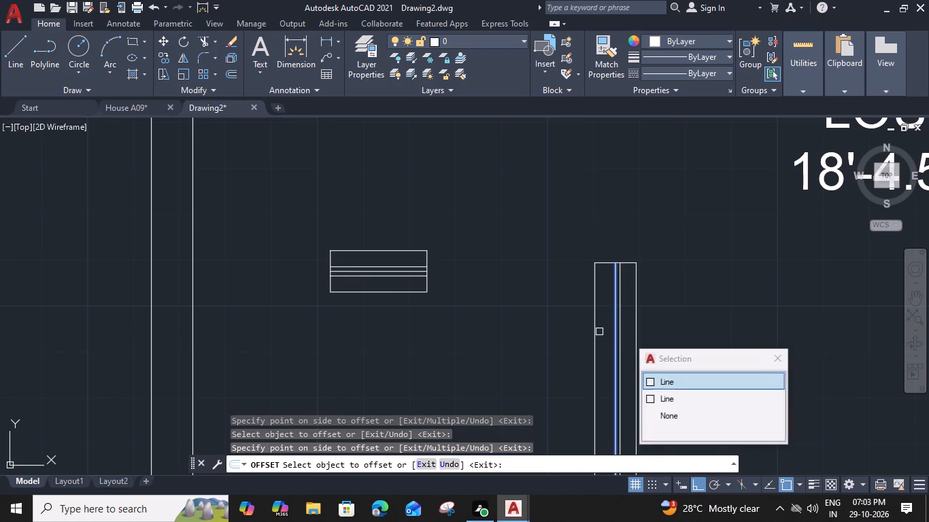
click(616, 330)
click(588, 330)
scroll(607, 330, up, 2)
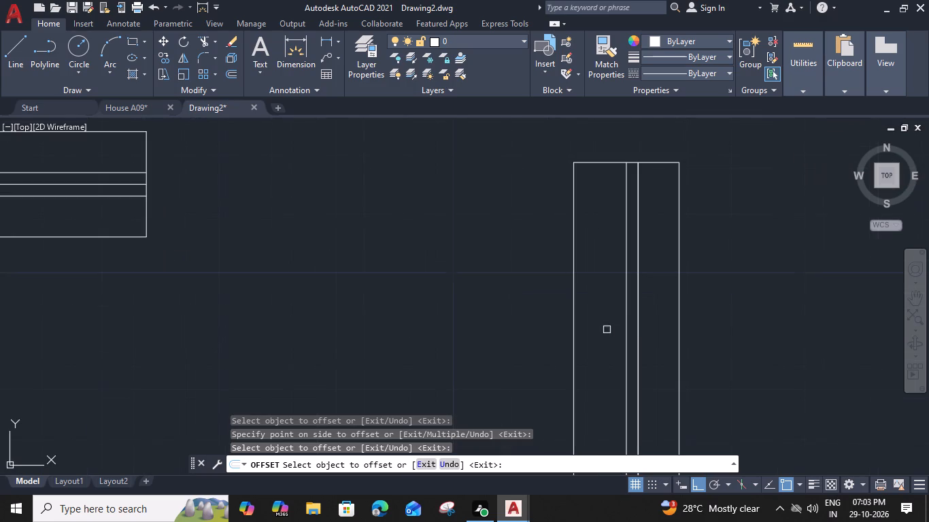
click(624, 329)
click(607, 332)
key(Escape)
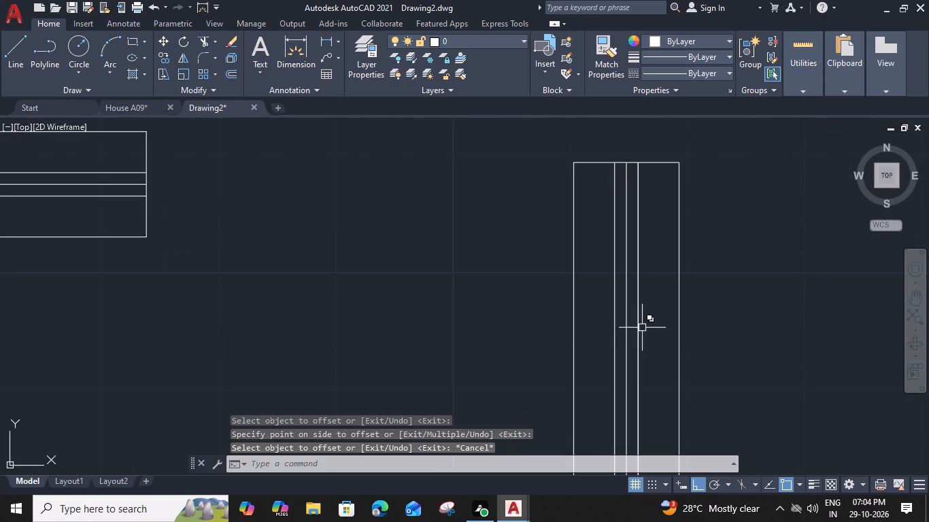
Delete the duplicate line lying on the offset line east of the tall rectangle's centre line.
click(642, 328)
click(634, 335)
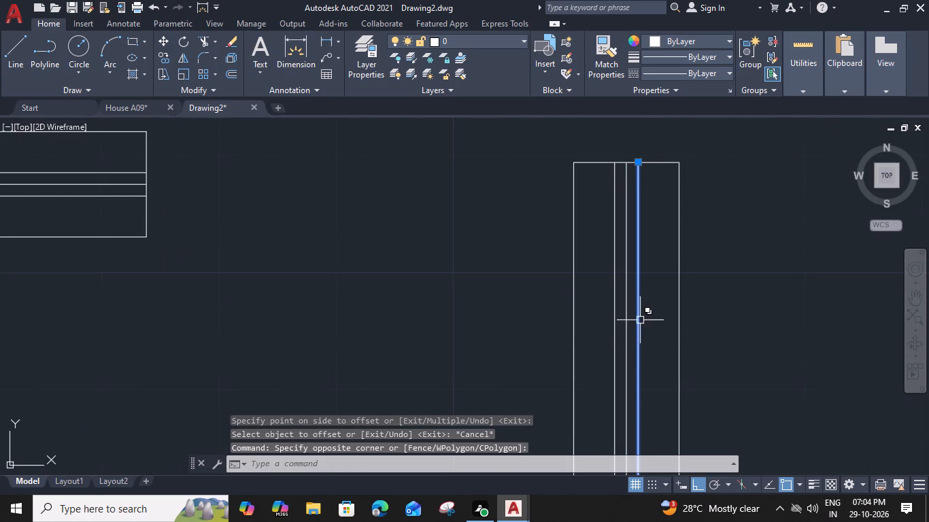
key(Escape)
click(639, 320)
key(Delete)
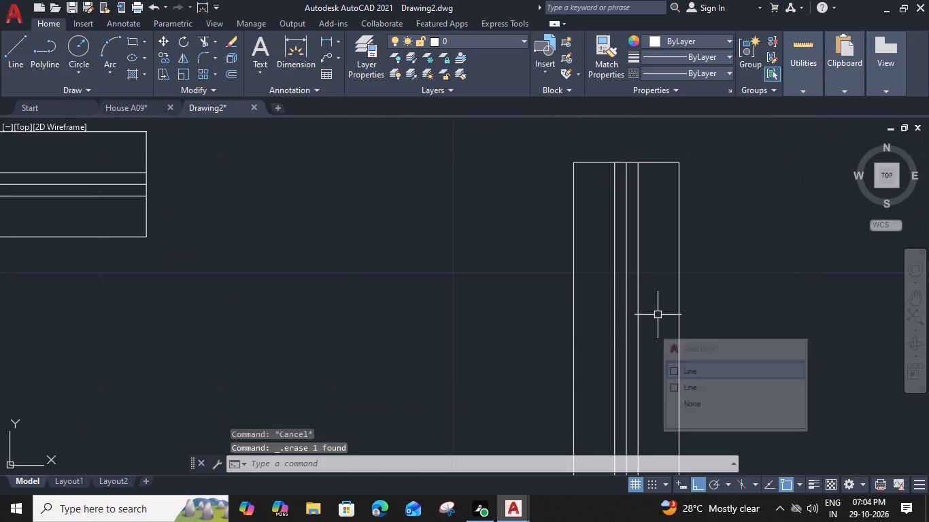
Set the colour of the three vertical lines inside the tall rectangle to dark red 153,27,30.
click(655, 306)
click(599, 349)
click(725, 43)
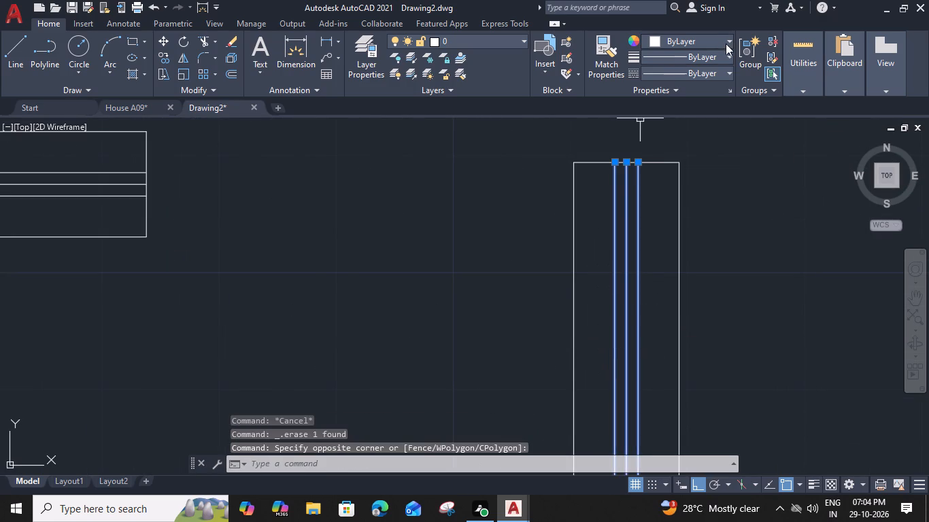
click(695, 97)
Set the colour of the three horizontal lines inside the small rectangle to dark red 153,27,30.
scroll(513, 175, down, 2)
middle_drag(424, 179, 441, 182)
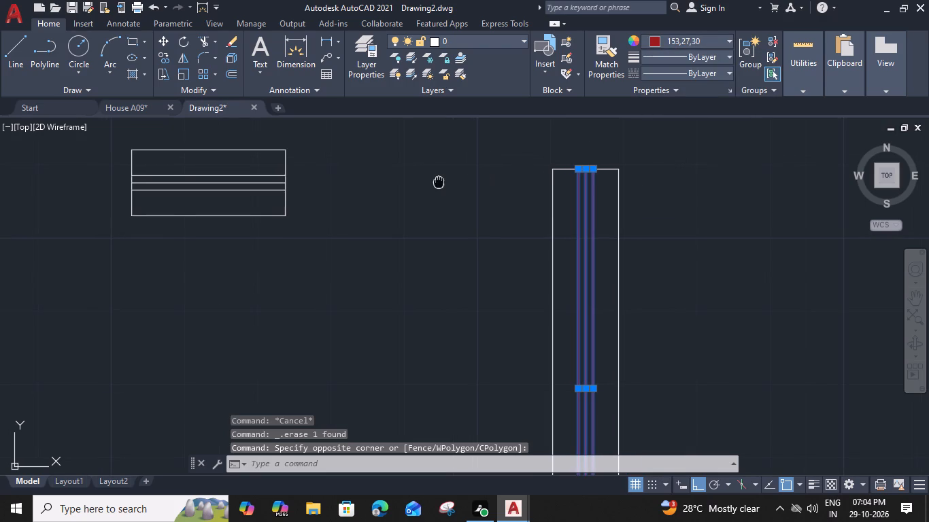
middle_drag(441, 182, 579, 217)
click(424, 200)
click(405, 230)
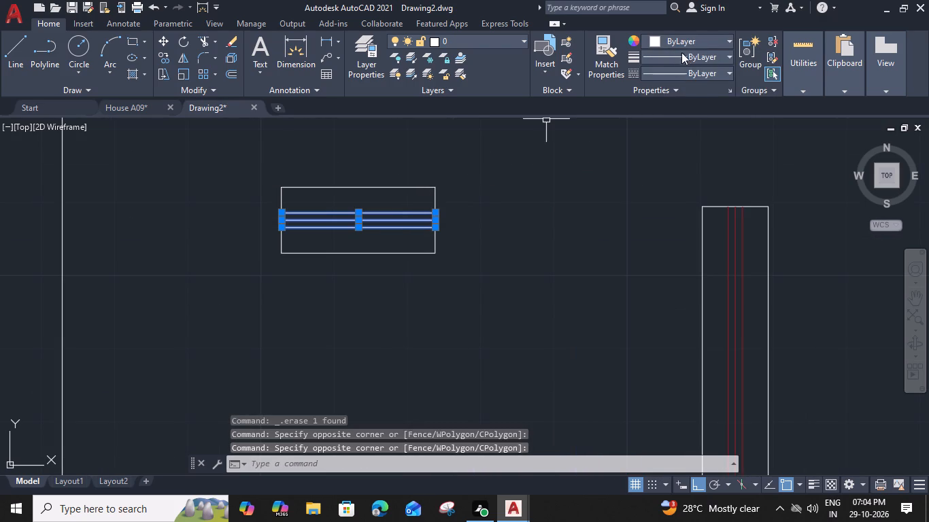
click(694, 43)
click(692, 90)
Group the small 1'9" by 9" rectangle with its three inner red lines.
drag(533, 135, 515, 149)
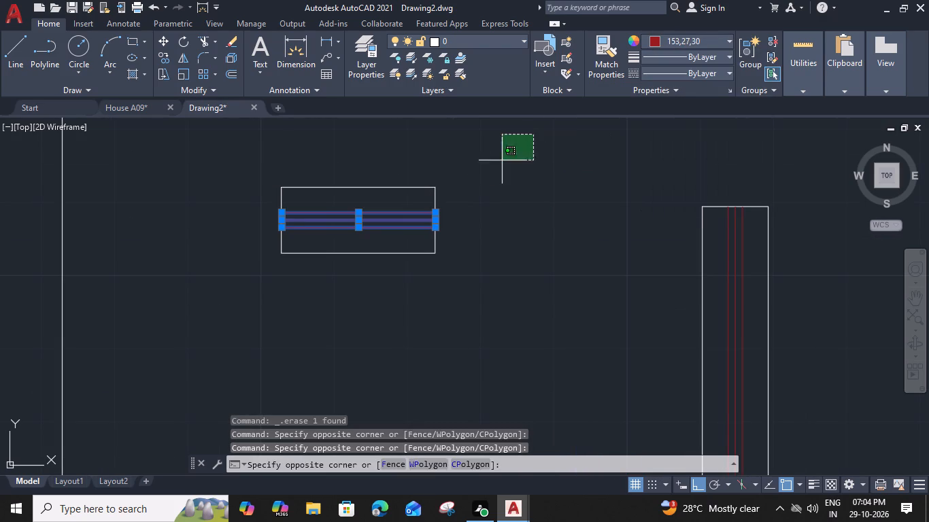
click(396, 297)
text(G)
key(space)
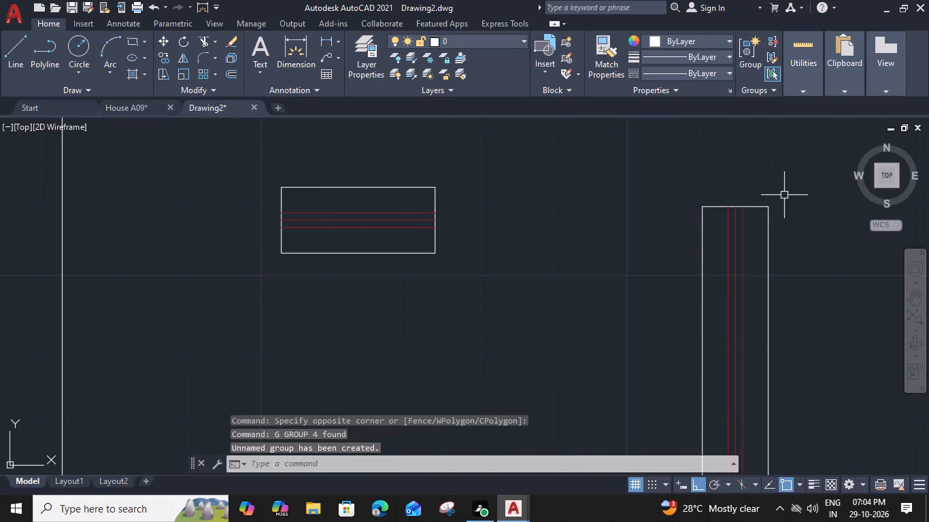
Group the tall window rectangle with its three inner red lines.
drag(787, 195, 766, 214)
click(660, 275)
key(g)
key(space)
Move the tall window group from its west-edge midpoint into the outer east wall of the 11'-4.5"X12'-0" bedroom.
scroll(658, 271, down, 2)
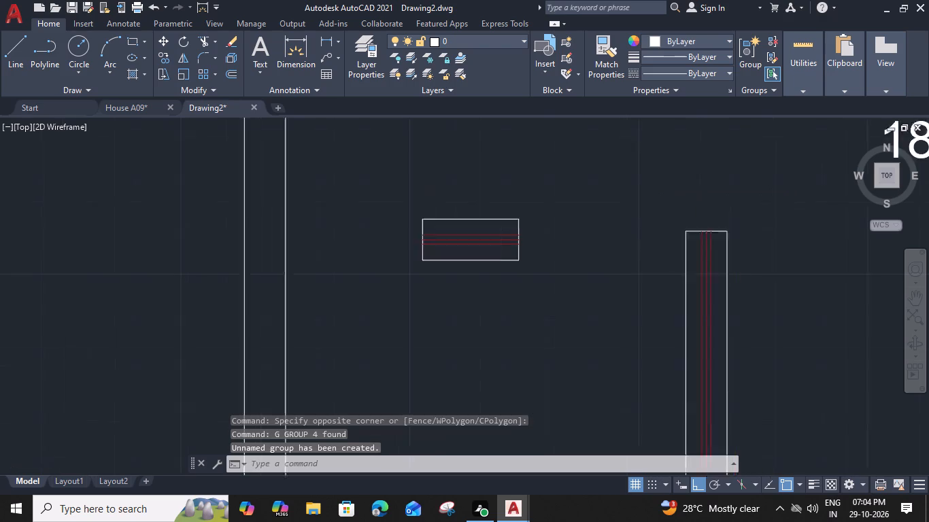
middle_drag(664, 283, 572, 243)
click(611, 271)
text(M)
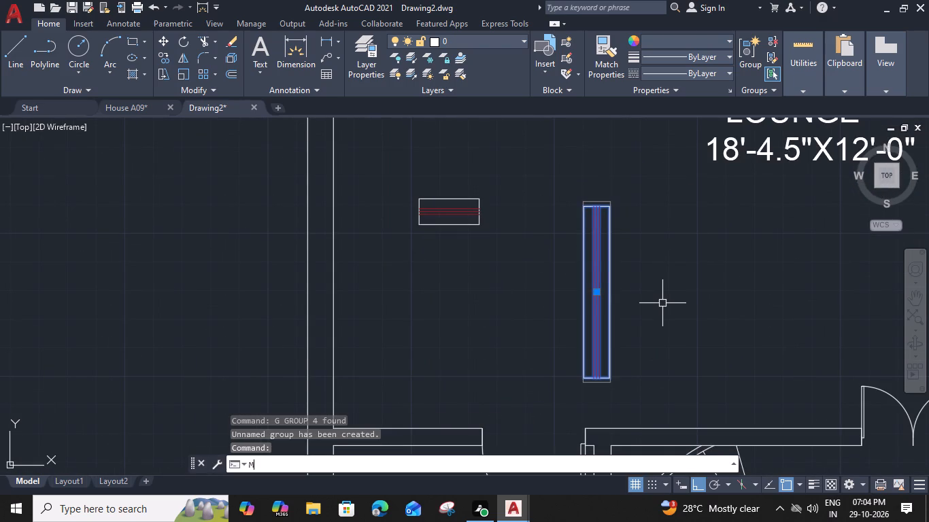
key(space)
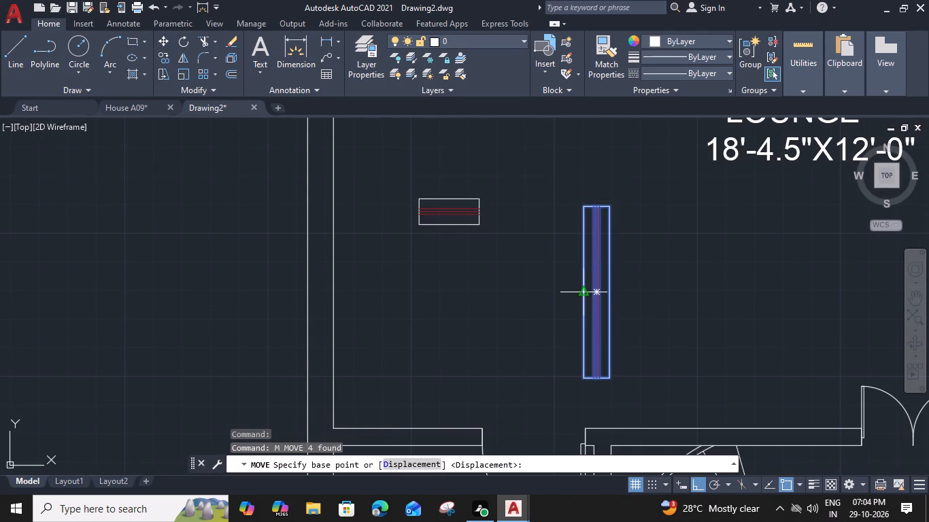
click(582, 293)
scroll(584, 294, down, 1)
middle_drag(655, 291, 485, 429)
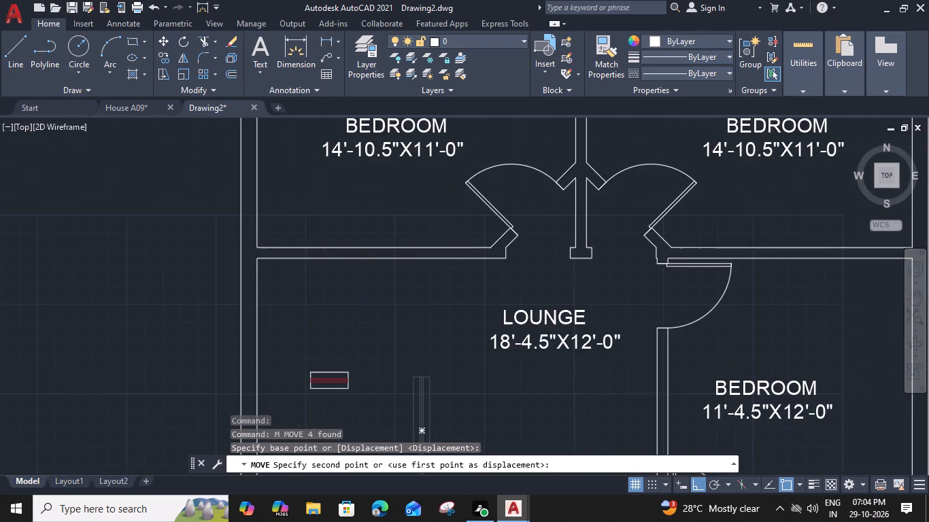
middle_drag(728, 222, 461, 360)
middle_drag(661, 299, 674, 88)
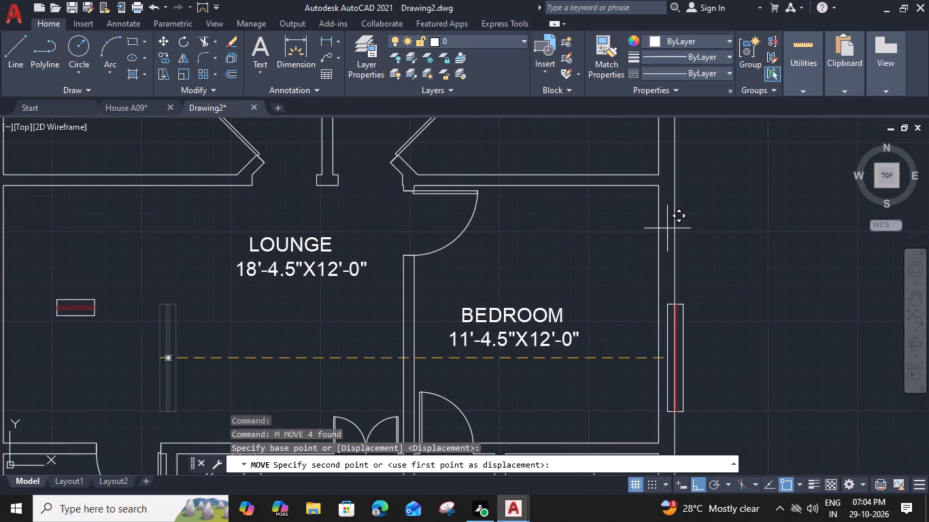
click(656, 310)
Copy the bedroom window group straight east, placing two copies outside the outer wall.
middle_drag(656, 331, 659, 196)
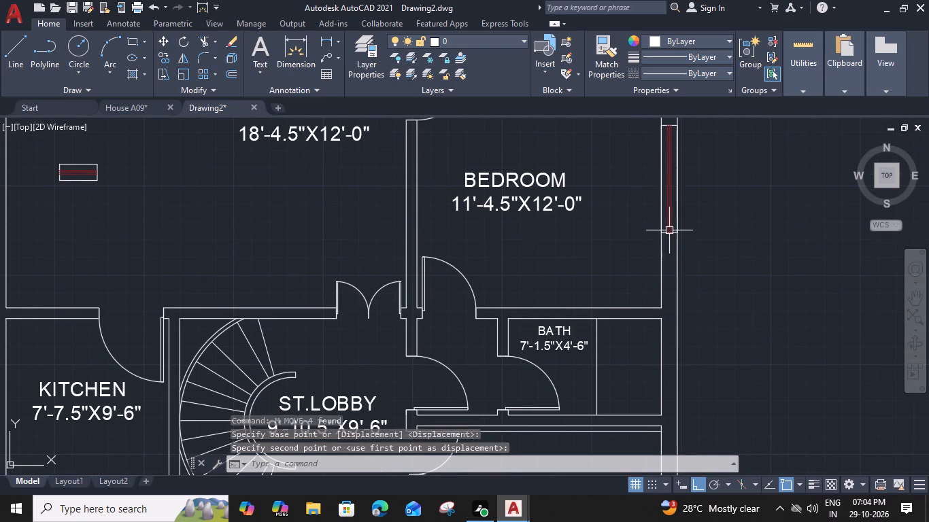
click(670, 230)
text(CO)
key(space)
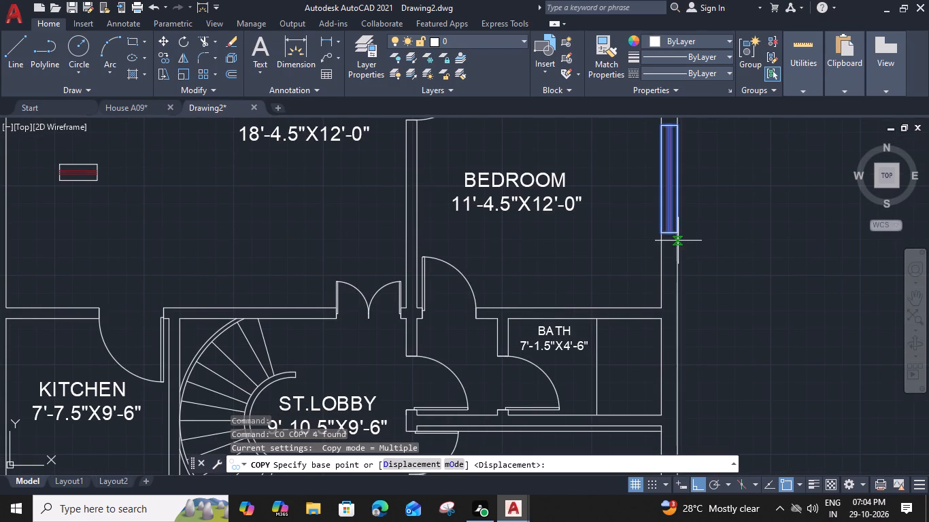
click(661, 232)
click(734, 251)
click(775, 217)
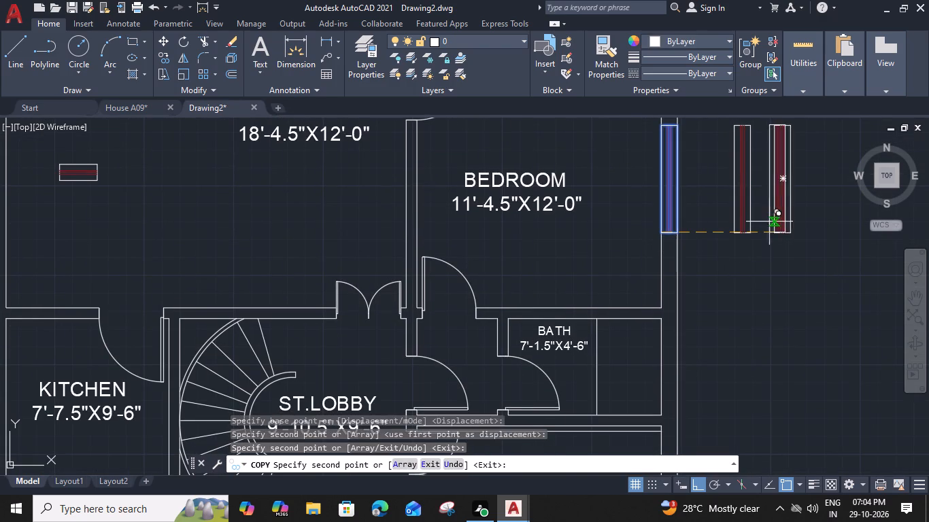
key(Escape)
Delete the easternmost of the two window copies outside the outer wall.
drag(800, 211, 794, 220)
click(777, 242)
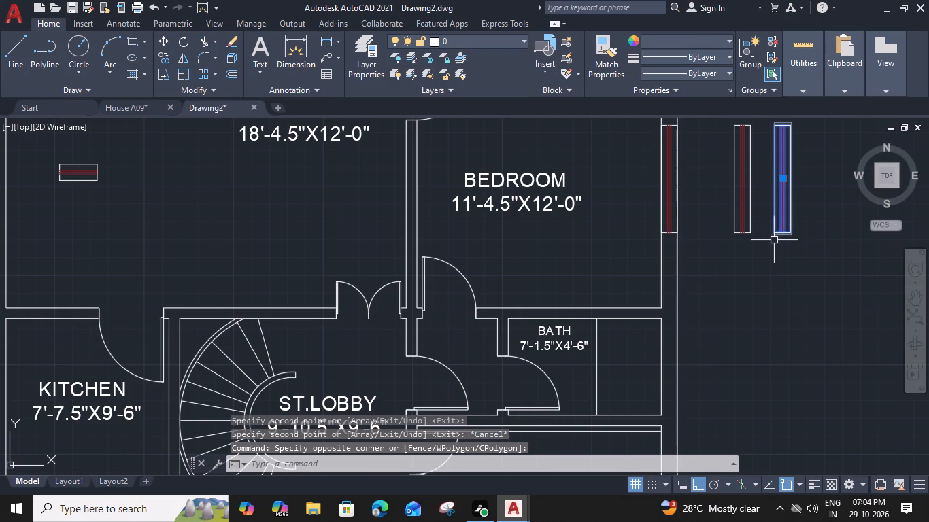
key(Delete)
Rotate the remaining outside window copy 90° about its bottom-left corner so it lies horizontal.
click(764, 222)
click(714, 259)
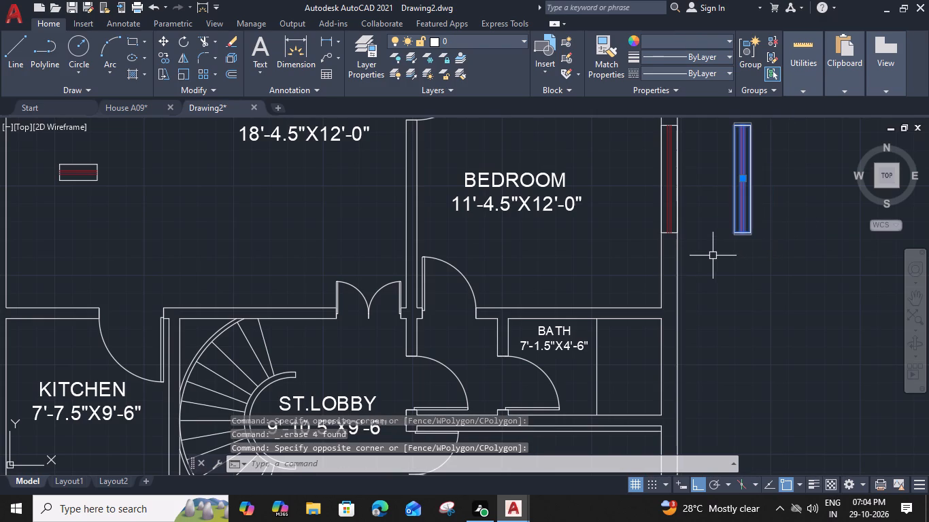
text(RO)
key(space)
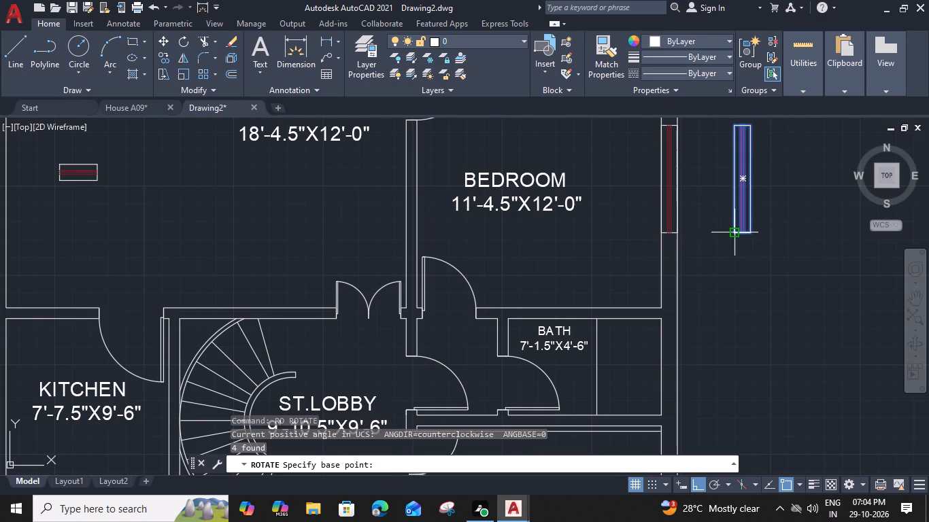
click(737, 235)
scroll(737, 203, up, 2)
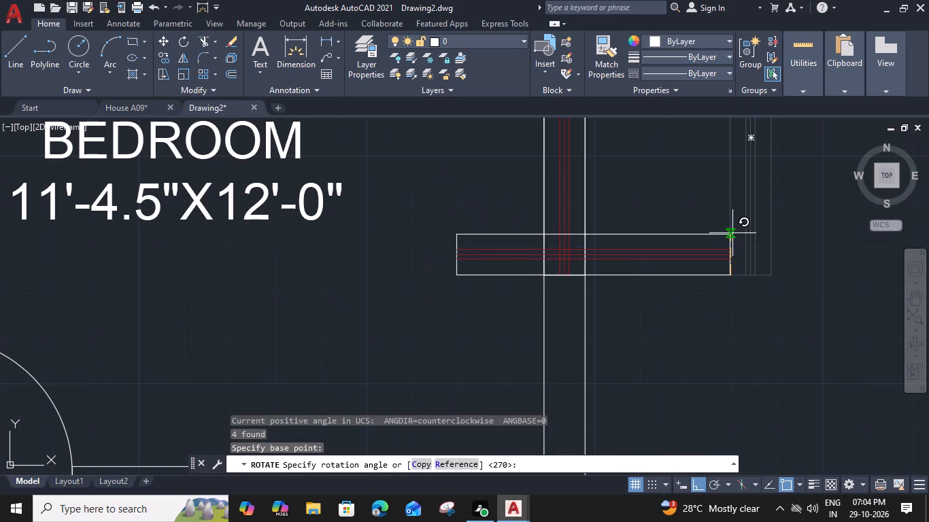
click(732, 233)
Move the horizontal window group into the wall between the DRAWING room and the FRONT LAWN.
scroll(732, 233, down, 2)
drag(762, 203, 748, 225)
click(720, 264)
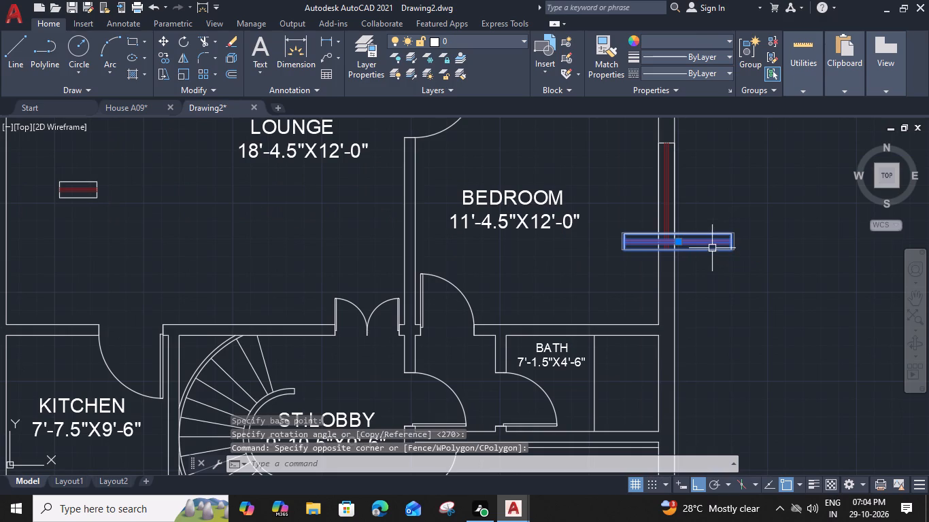
text(M)
key(space)
click(680, 232)
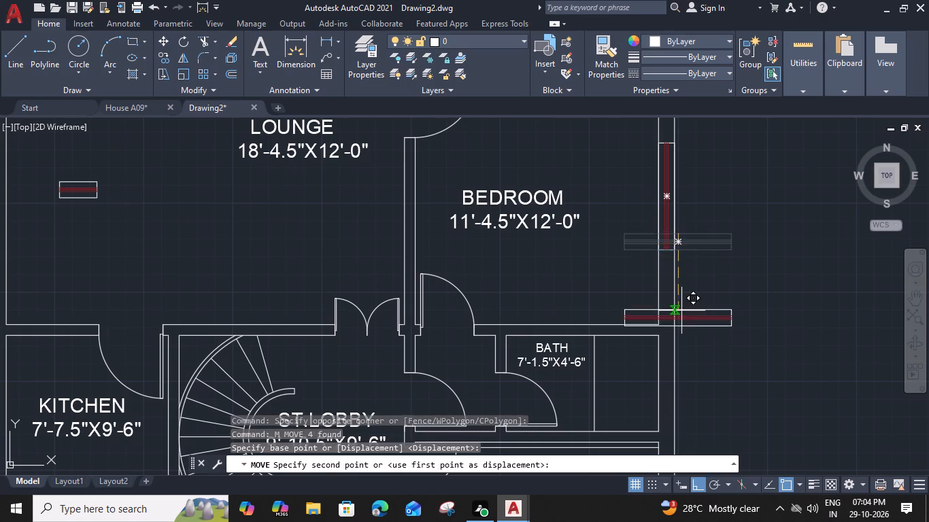
scroll(680, 302, down, 2)
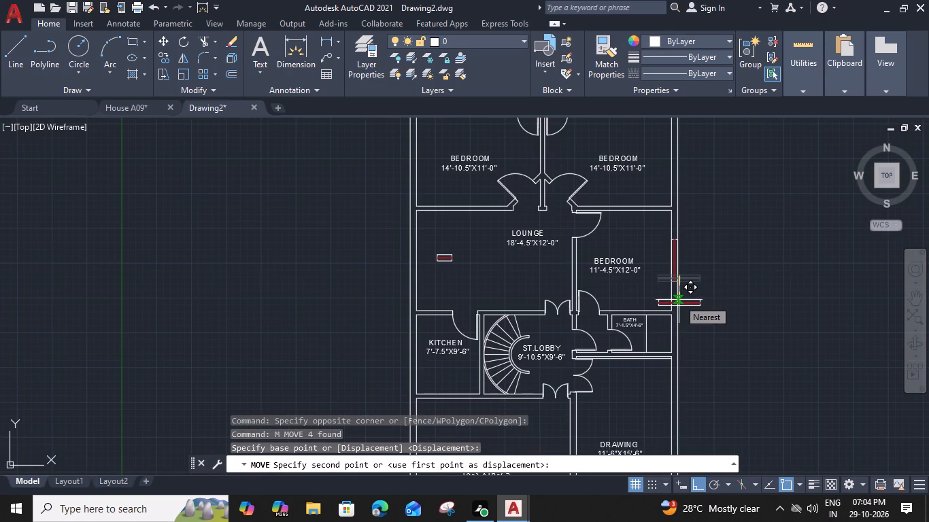
middle_drag(707, 327, 660, 203)
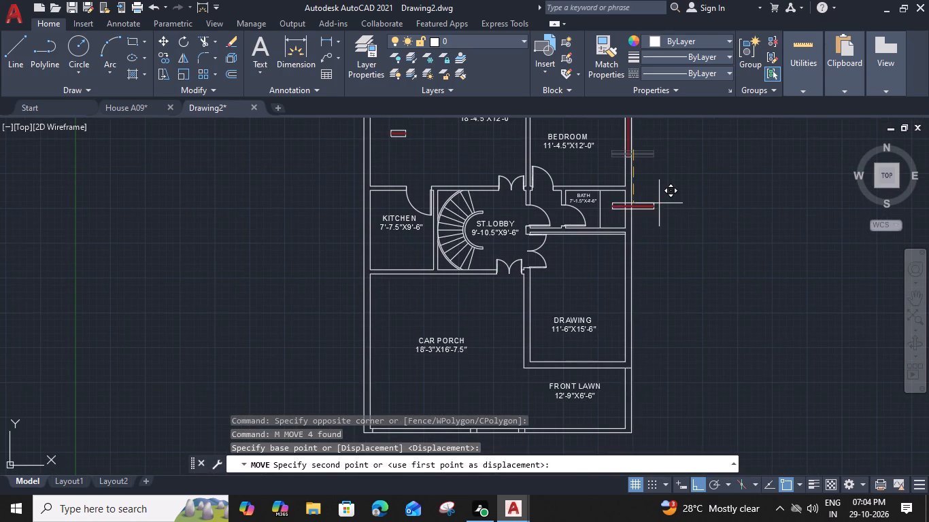
scroll(608, 370, up, 1)
click(561, 360)
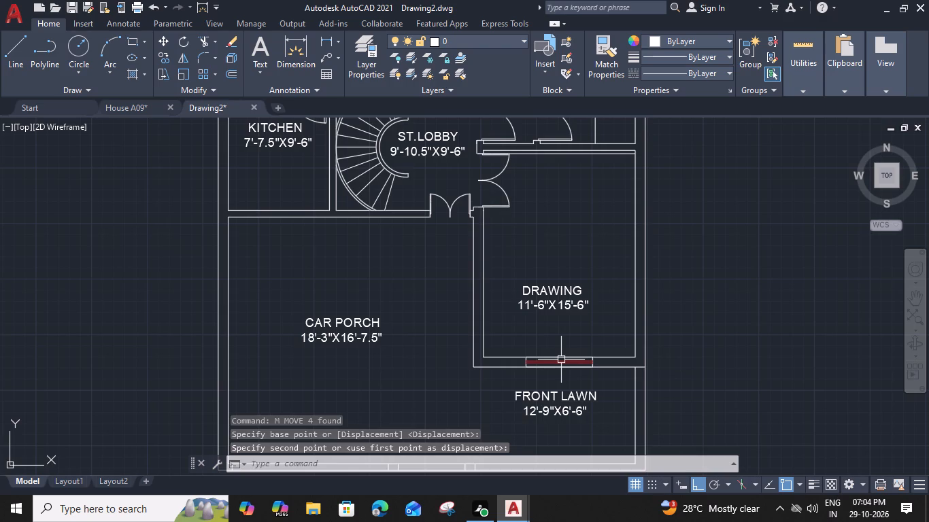
Move the small window group from the lounge into the north outer wall of the western 8'-0"X4'-6" bath.
middle_drag(547, 320, 609, 399)
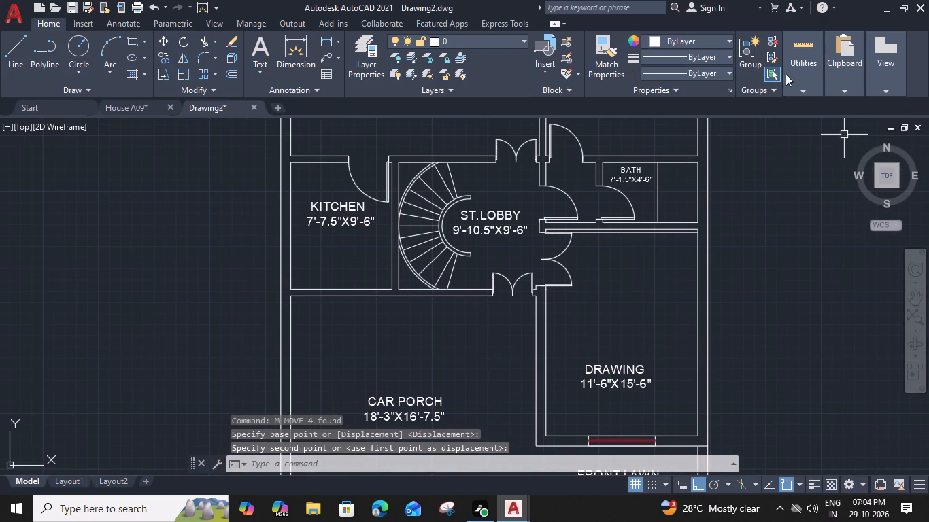
middle_drag(652, 198, 796, 330)
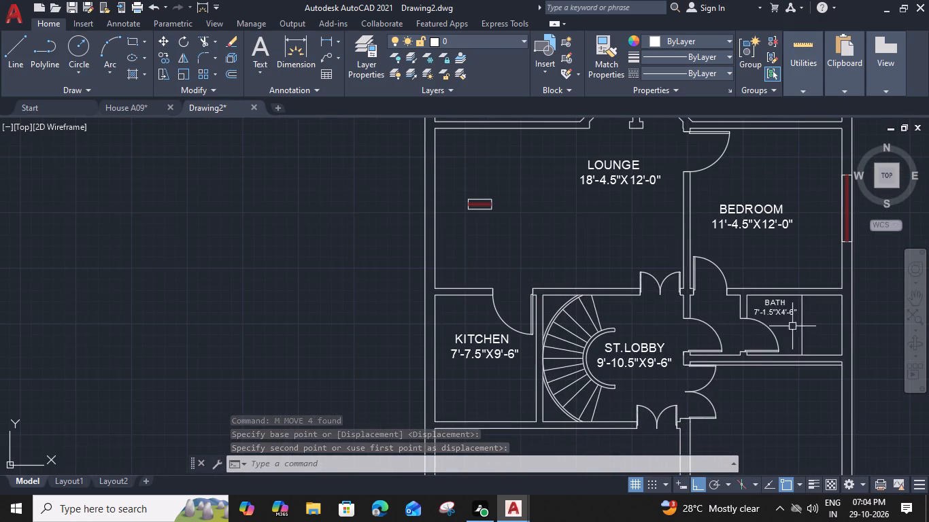
click(509, 184)
click(462, 221)
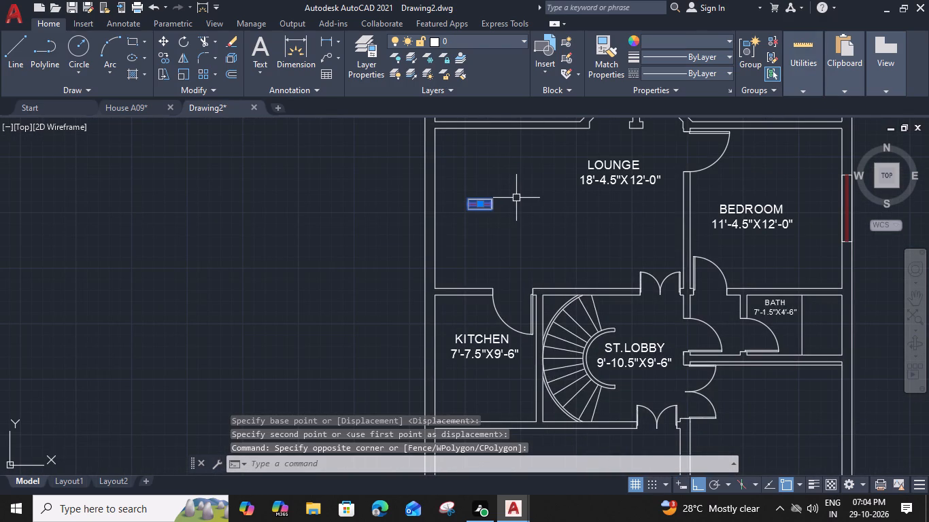
text(M)
key(space)
scroll(499, 152, up, 2)
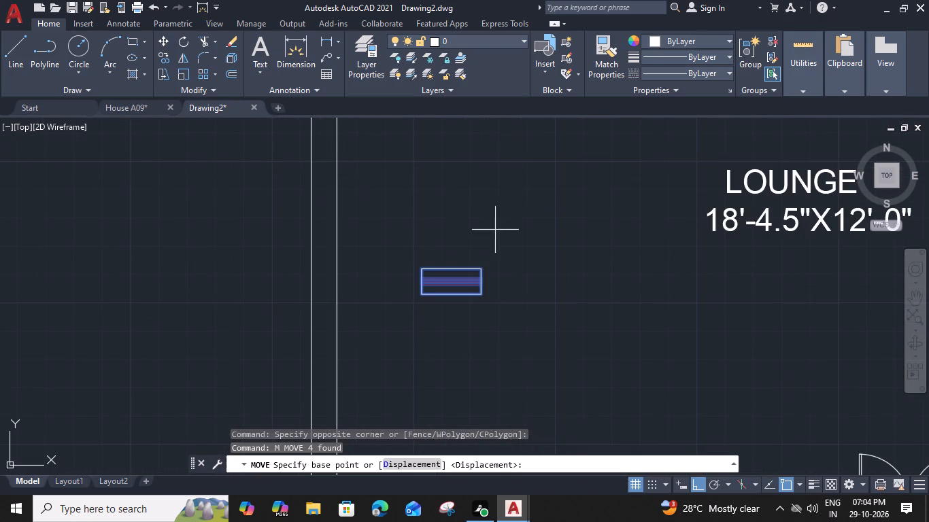
drag(453, 271, 455, 260)
scroll(455, 232, down, 2)
middle_drag(460, 201, 514, 349)
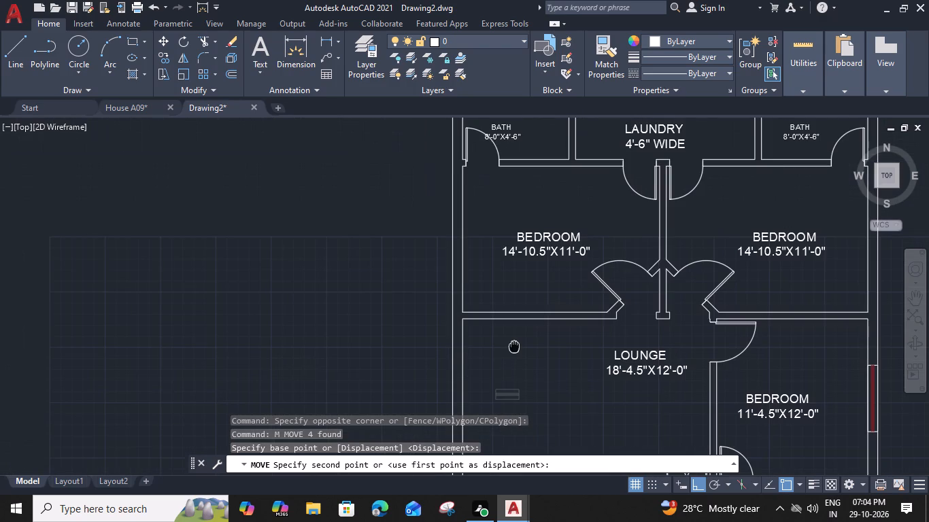
middle_drag(507, 188, 492, 342)
scroll(502, 251, up, 2)
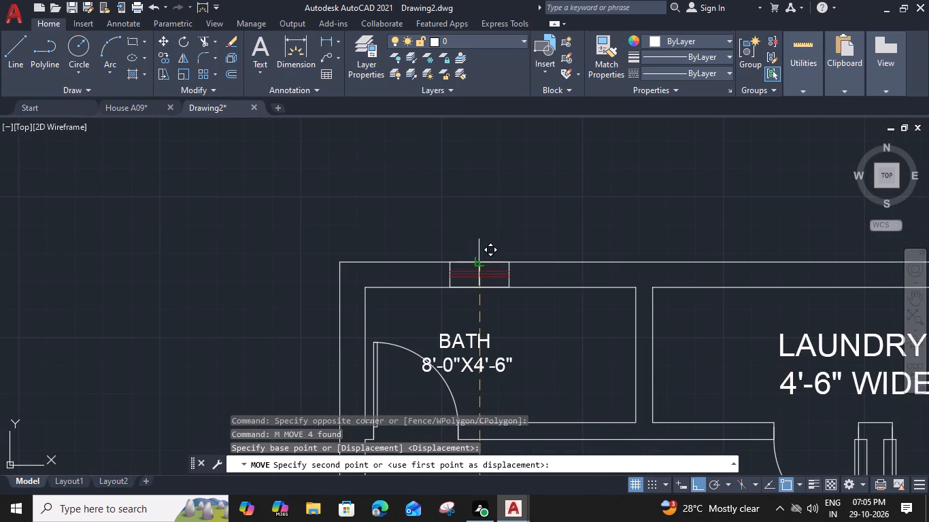
click(479, 264)
Copy the small window group from the western bath into the north outer wall of the eastern 8'-0"X4'-6" bath.
click(507, 277)
key(c)
text(O)
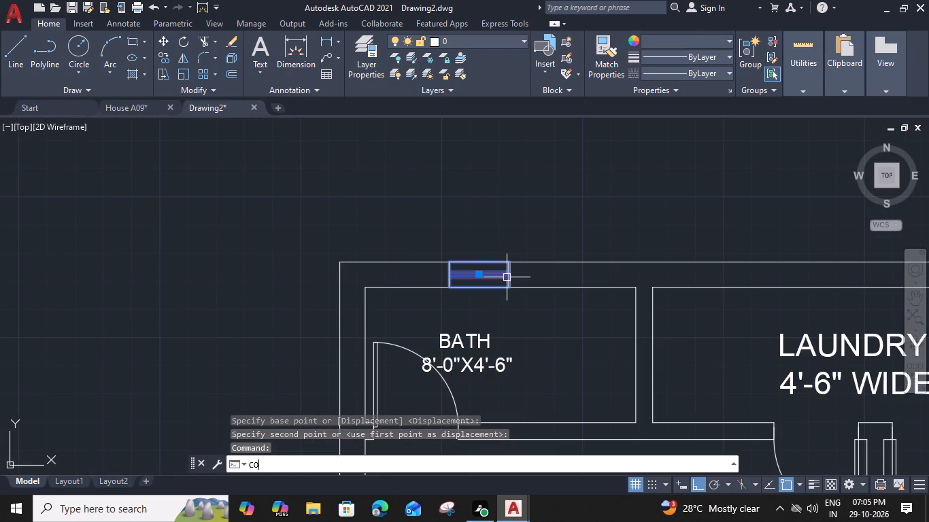
key(space)
click(476, 291)
scroll(619, 292, down, 2)
scroll(619, 292, up, 1)
middle_drag(614, 296, 602, 298)
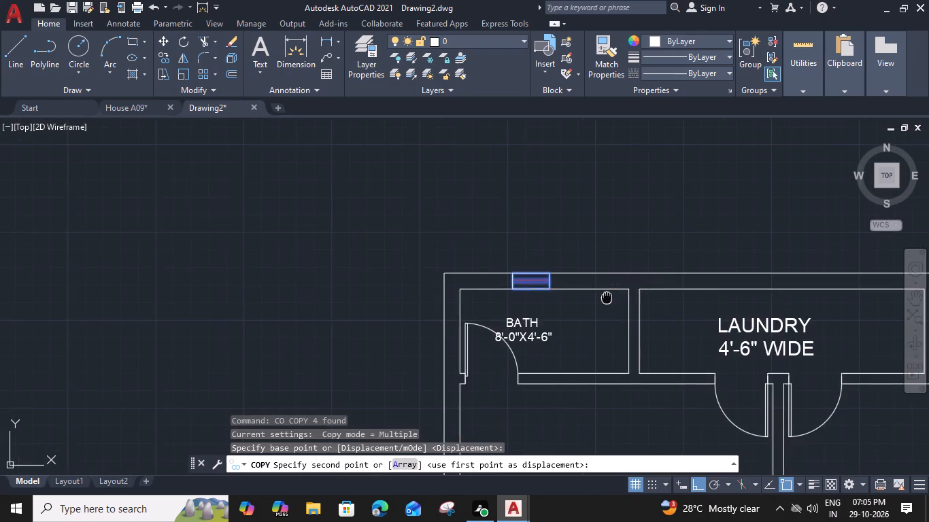
middle_drag(602, 298, 508, 298)
middle_drag(758, 294, 523, 294)
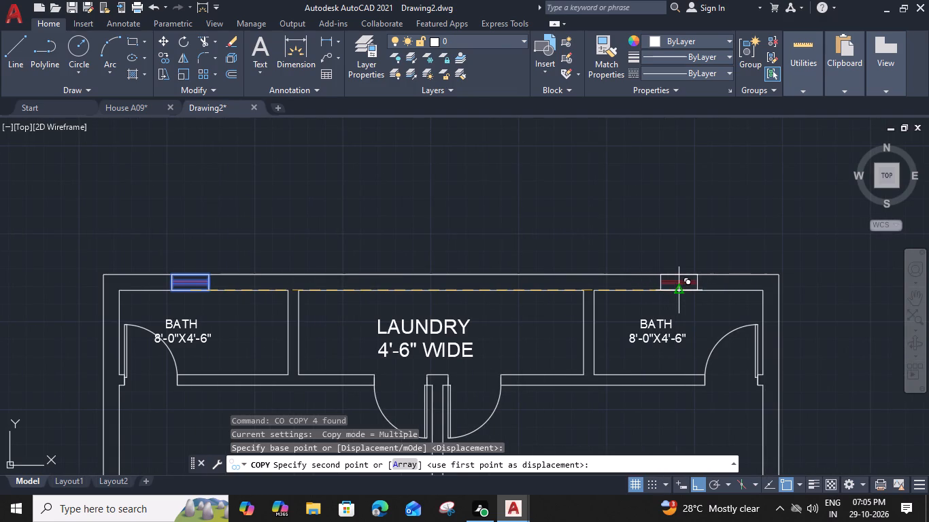
click(681, 289)
Place another copy of the small window on the wall north of the 7'-1.5"X4'-6" bath.
middle_drag(681, 373, 648, 15)
middle_drag(655, 293, 633, 63)
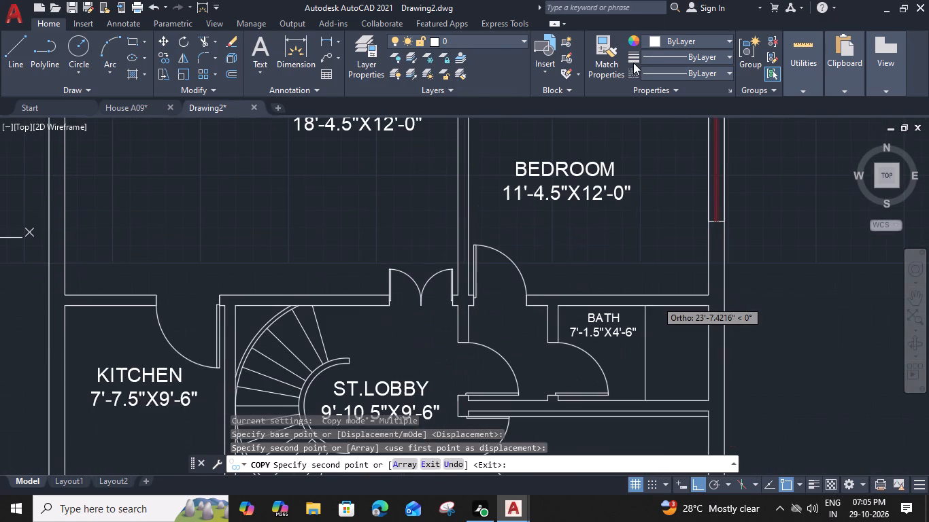
click(673, 302)
key(Escape)
Rotate the small window copy by the 7'-1.5"X4'-6" bath about its top-right corner so it stands vertical.
click(696, 286)
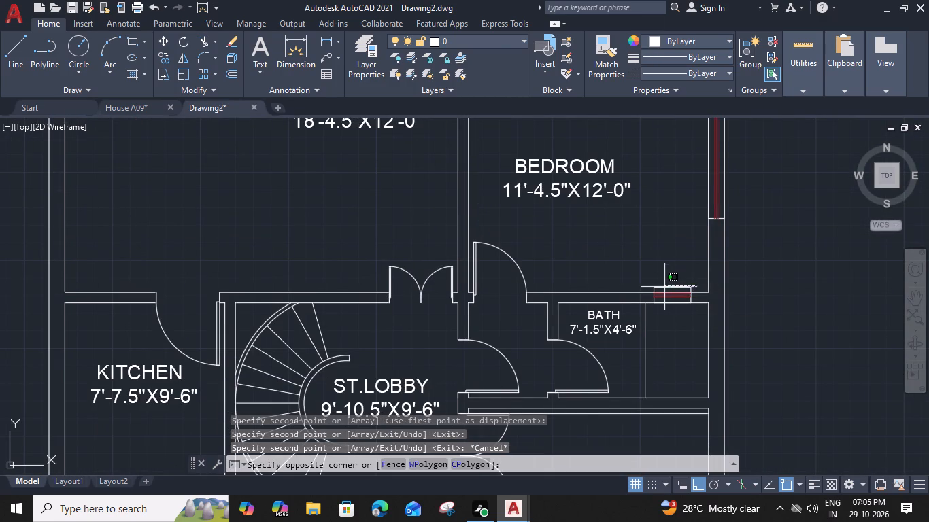
click(663, 291)
text(RO)
key(space)
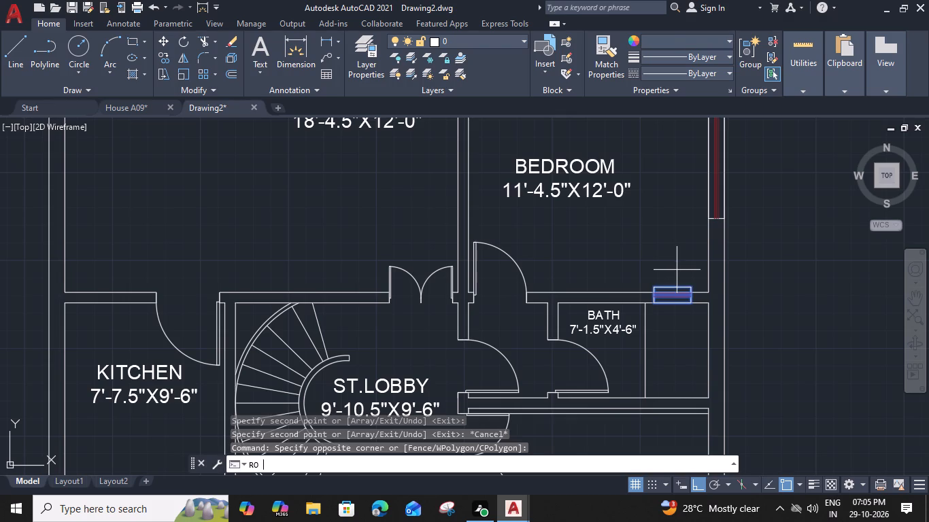
scroll(690, 303, up, 2)
click(694, 262)
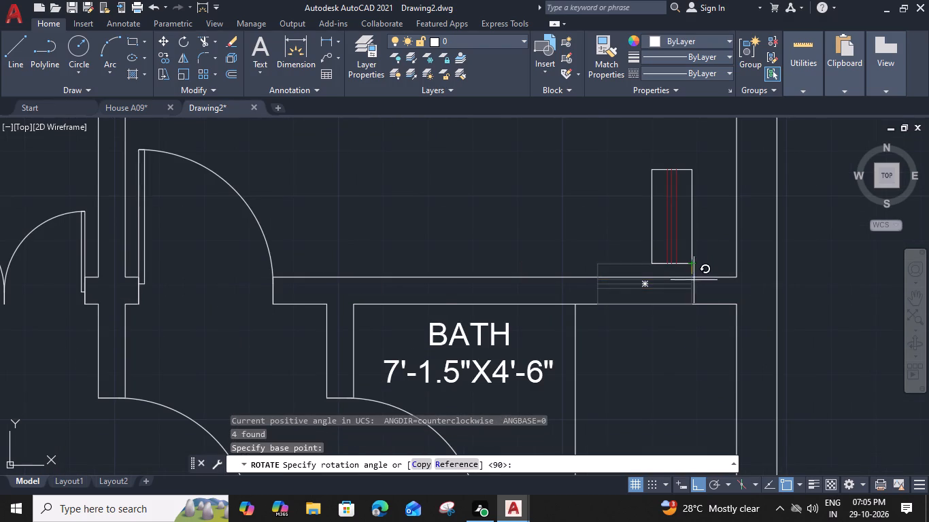
scroll(695, 285, up, 2)
click(686, 328)
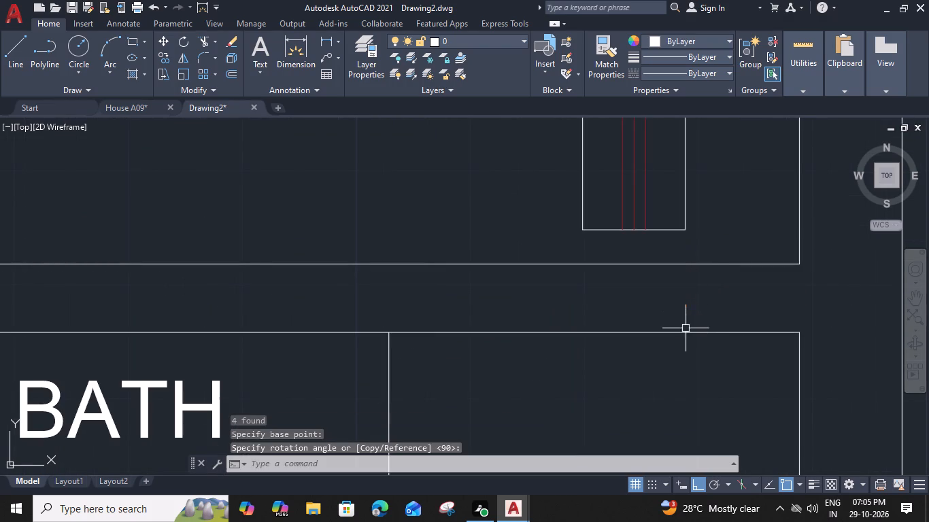
Move the vertical small window from its west-edge midpoint into the outer east wall of the 7'-1.5"X4'-6" bath.
drag(702, 211, 691, 218)
click(552, 237)
key(m)
key(space)
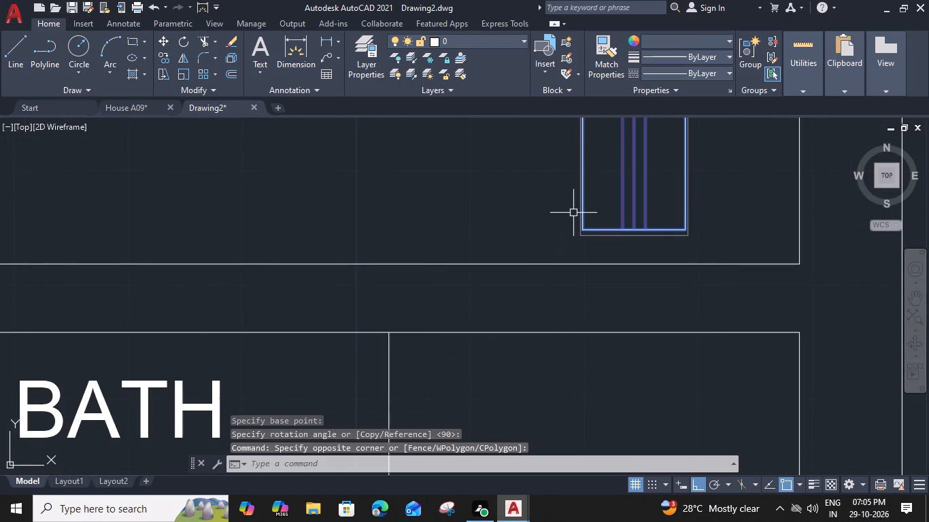
middle_drag(576, 187, 575, 290)
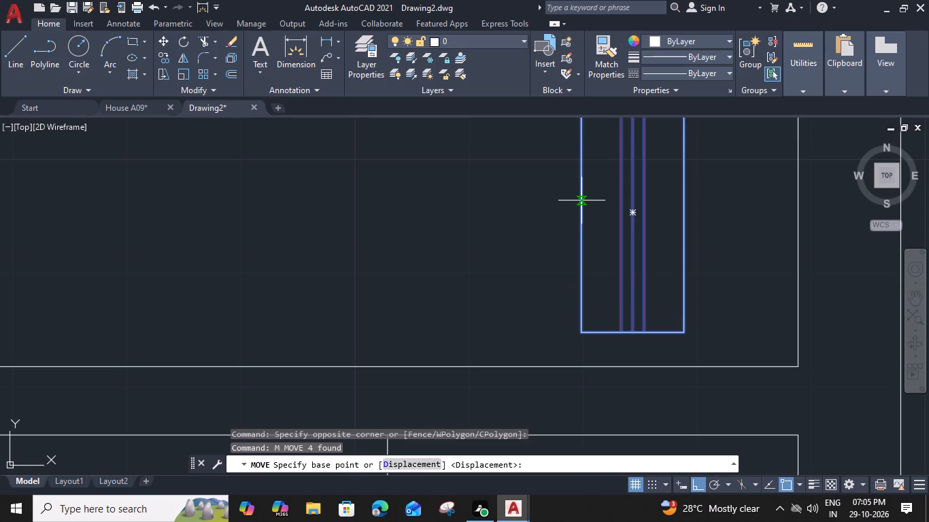
click(581, 211)
scroll(583, 221, down, 2)
middle_drag(621, 298, 611, 103)
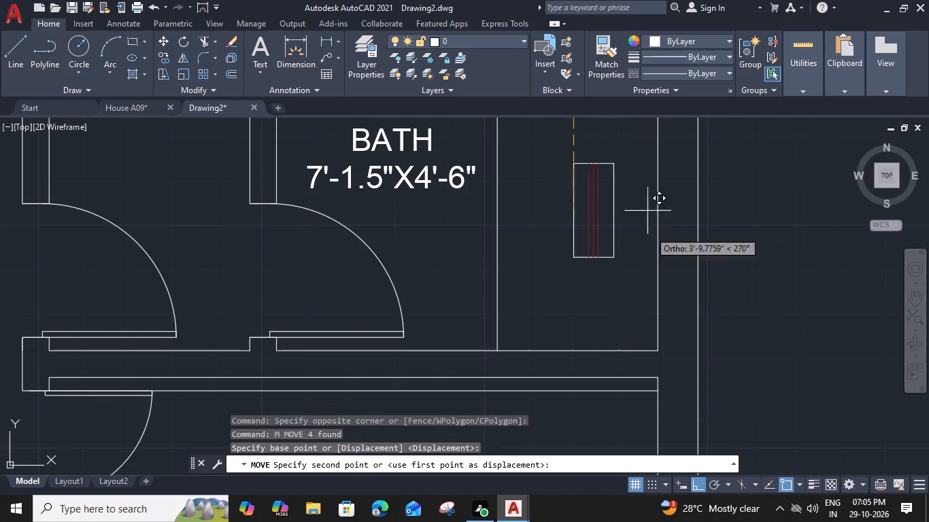
click(658, 258)
key(Escape)
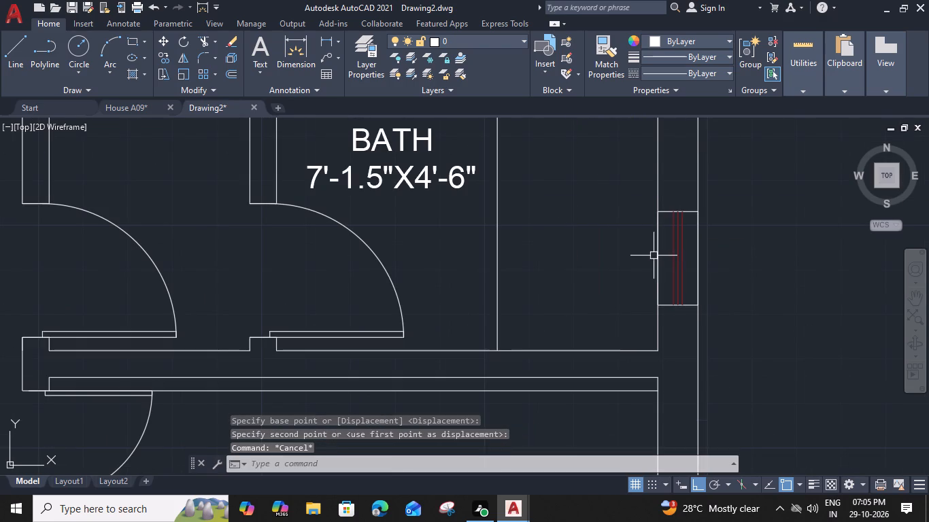
Copy the window group from the drawing room's south wall into the kitchen's south wall, using its bottom-edge midpoint as base.
scroll(654, 256, down, 2)
middle_drag(586, 304, 779, 268)
scroll(457, 309, down, 1)
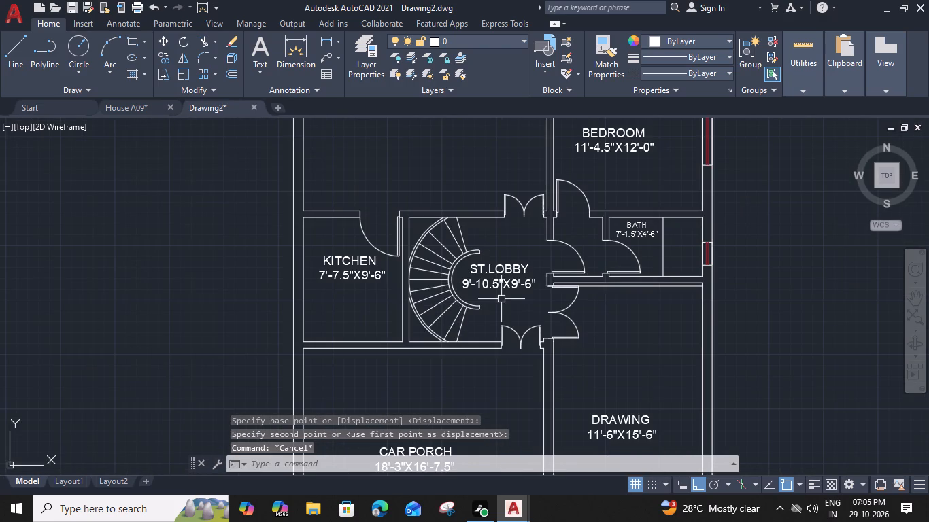
scroll(503, 301, down, 1)
middle_drag(492, 302, 576, 262)
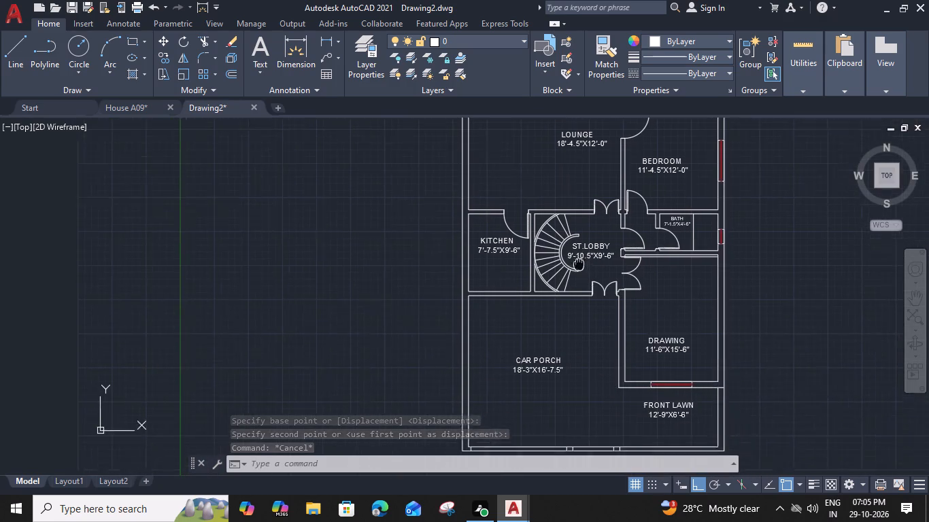
middle_drag(576, 262, 562, 228)
scroll(649, 368, up, 2)
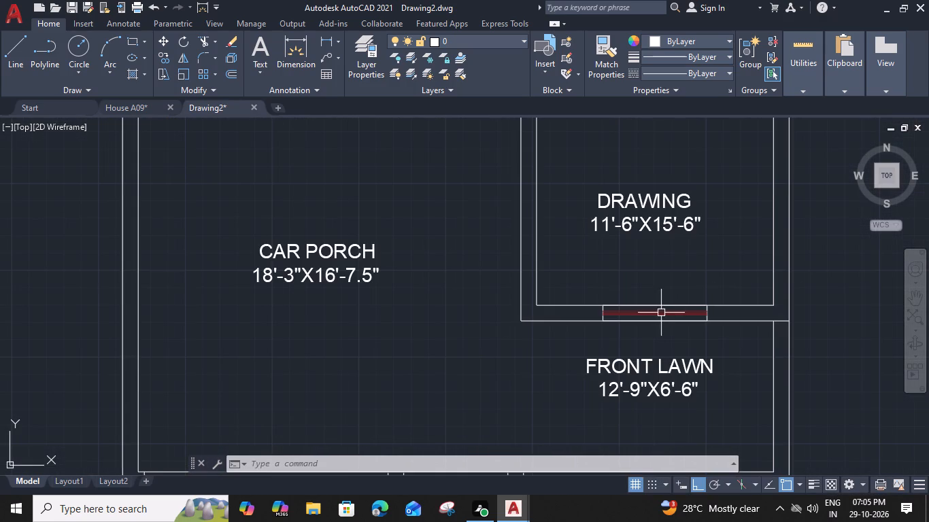
click(661, 313)
key(c)
text(O)
key(space)
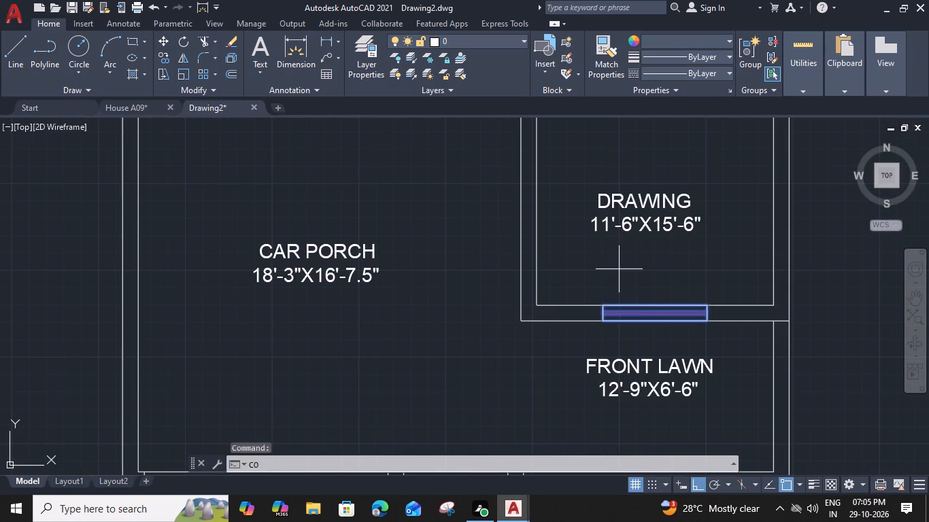
scroll(656, 355, up, 1)
click(655, 302)
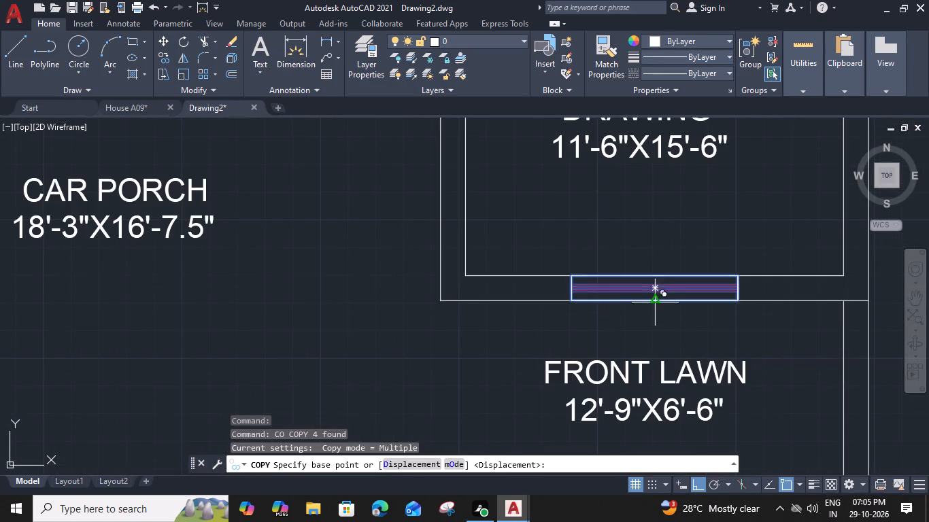
scroll(646, 310, down, 2)
middle_drag(581, 312, 781, 397)
scroll(565, 251, up, 1)
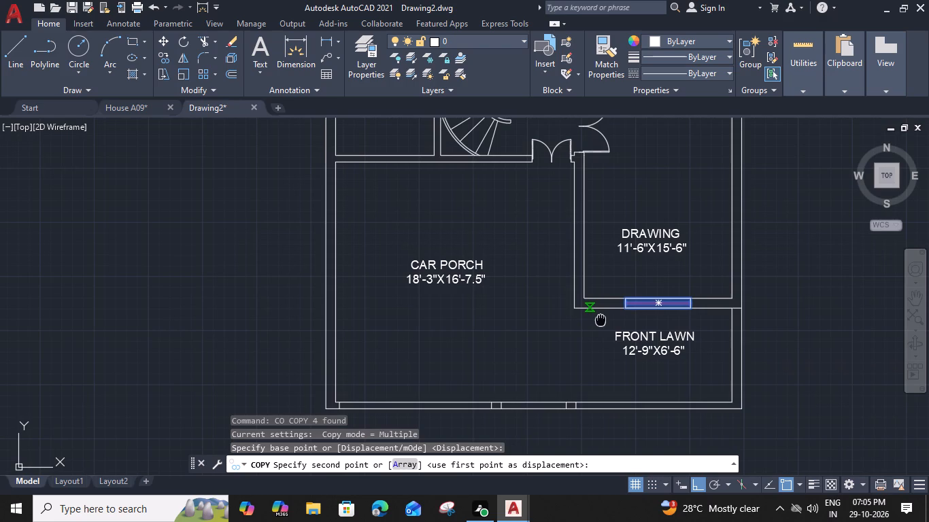
click(579, 241)
key(Escape)
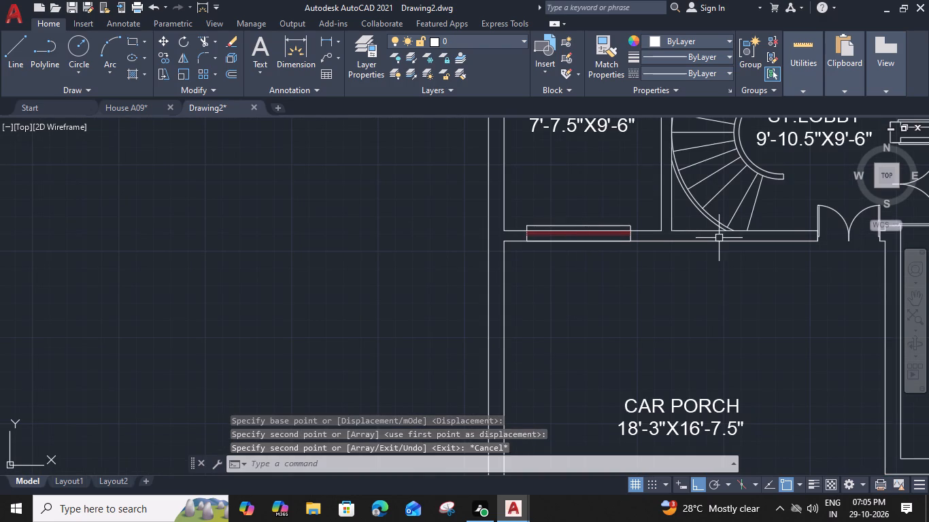
Offset the porch-side line of the wall between kitchen and car porch 3" southward, and delete the original line.
click(720, 238)
key(o)
key(space)
key(3)
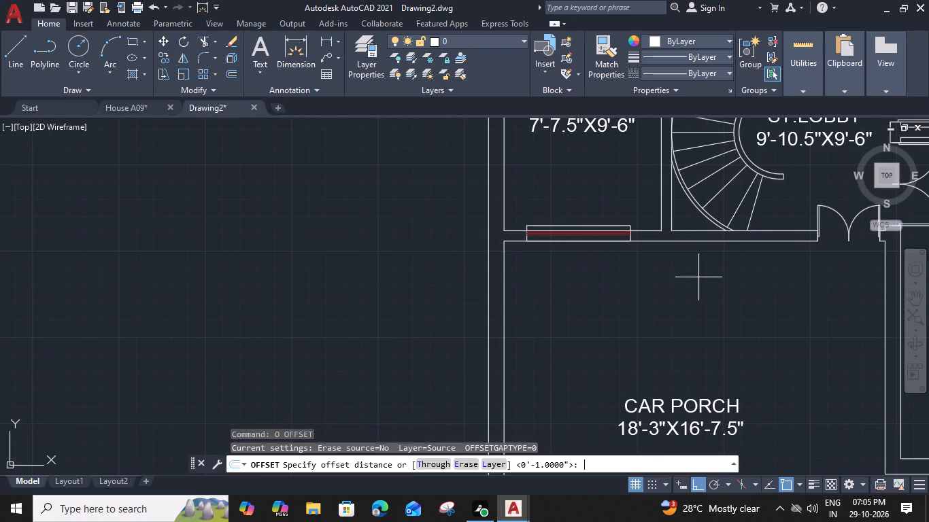
key(shift+quotedbl)
key(Return)
click(690, 298)
key(Escape)
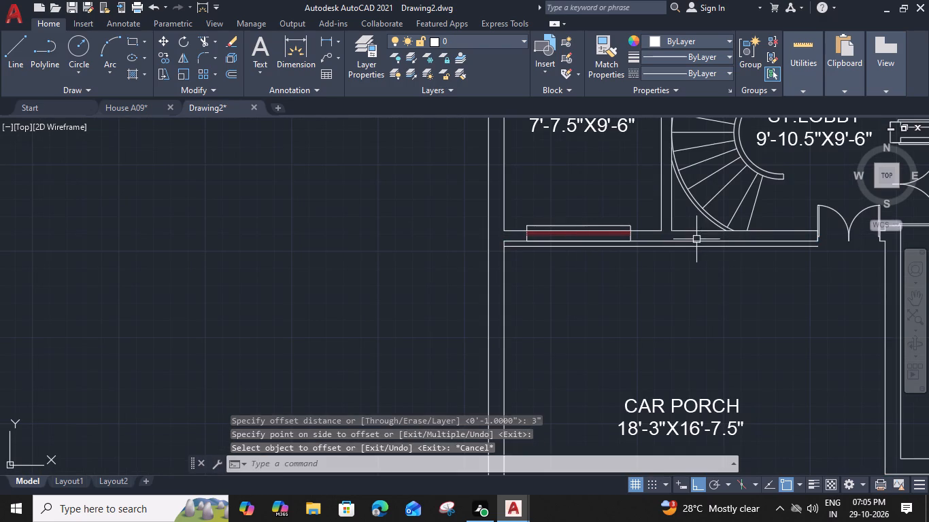
click(696, 239)
key(Print)
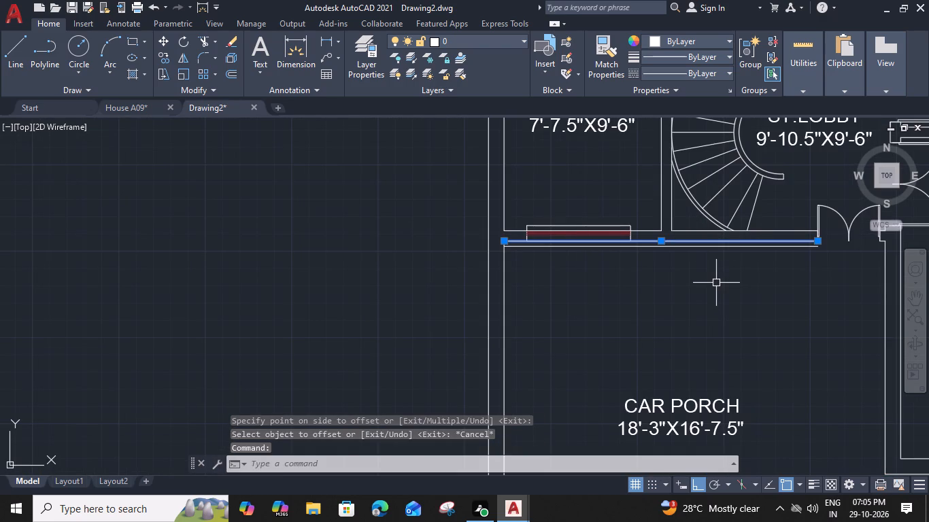
key(Delete)
Trim the leftover stub of the car porch's west inner wall line above the offset wall line.
text(TR)
key(space)
scroll(513, 240, up, 1)
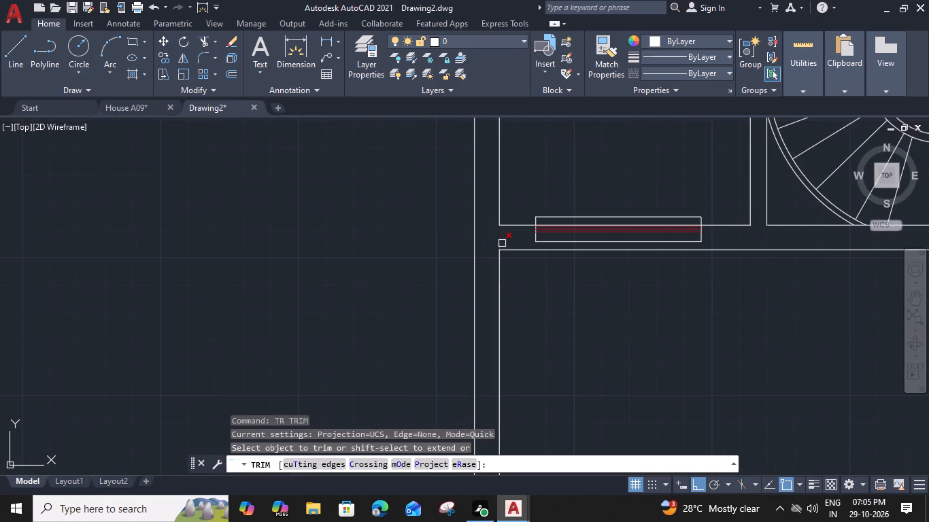
click(502, 243)
scroll(502, 243, down, 1)
middle_drag(778, 256, 652, 278)
scroll(690, 263, up, 2)
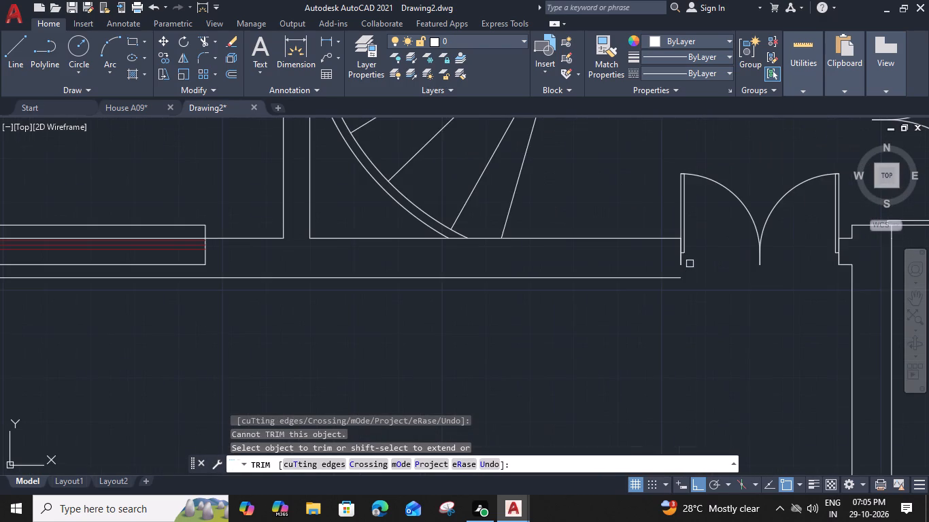
scroll(690, 264, up, 1)
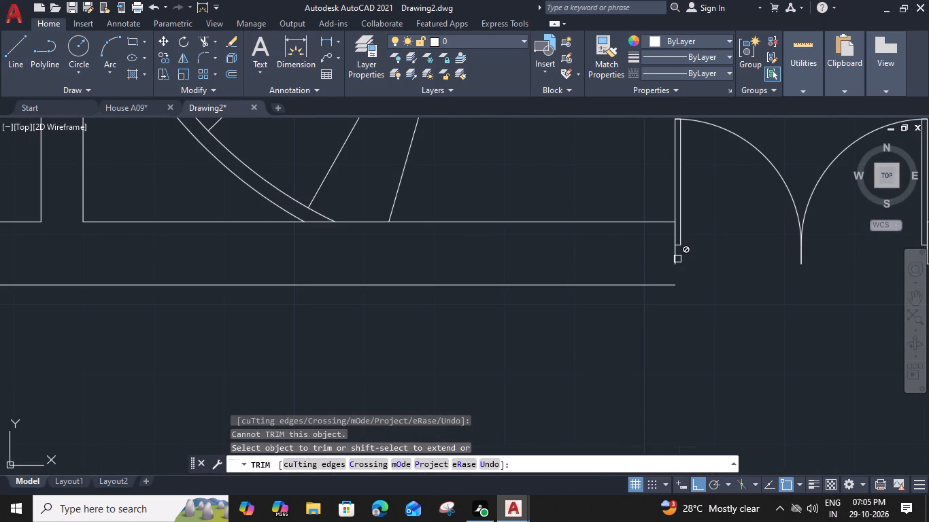
key(Escape)
Stretch the wall's short end line beside the lobby's south double door down to the offset wall line.
click(674, 254)
click(738, 319)
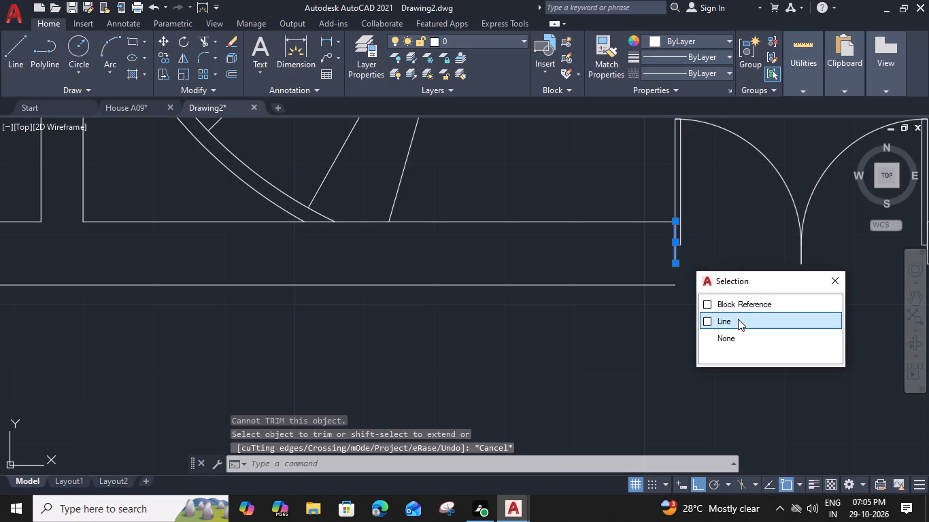
click(676, 268)
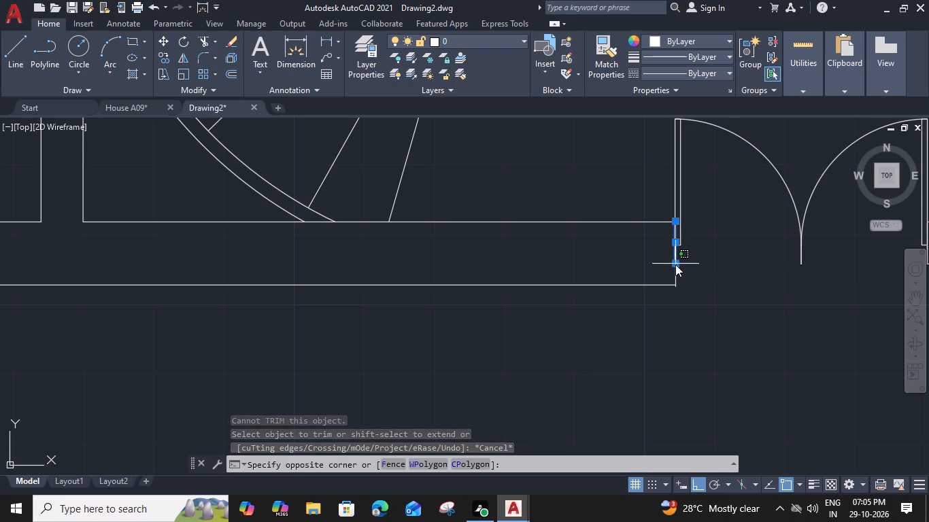
click(675, 262)
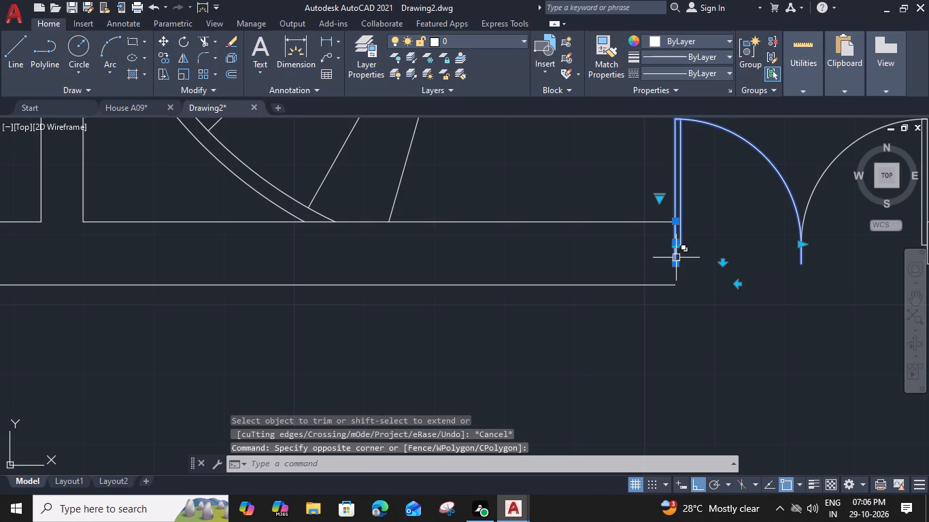
click(676, 262)
click(677, 282)
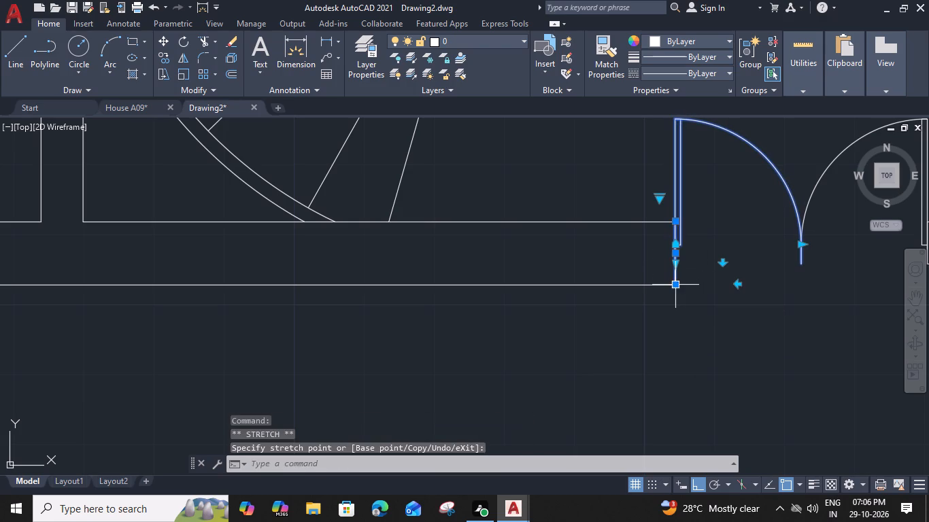
key(Escape)
key(Escape)
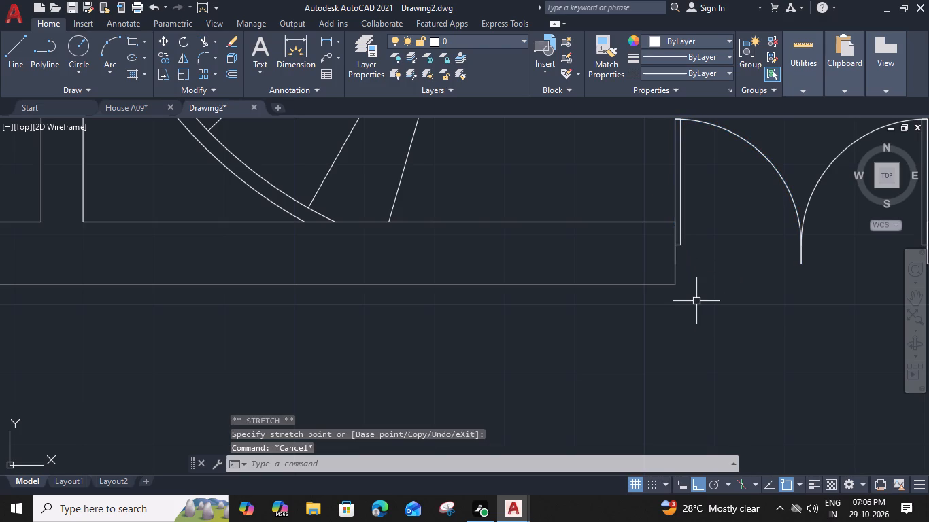
Move the kitchen window from its bottom-edge midpoint down onto the porch-side line of the thickened wall.
scroll(696, 300, down, 1)
middle_drag(648, 313, 915, 324)
scroll(648, 314, down, 1)
click(617, 289)
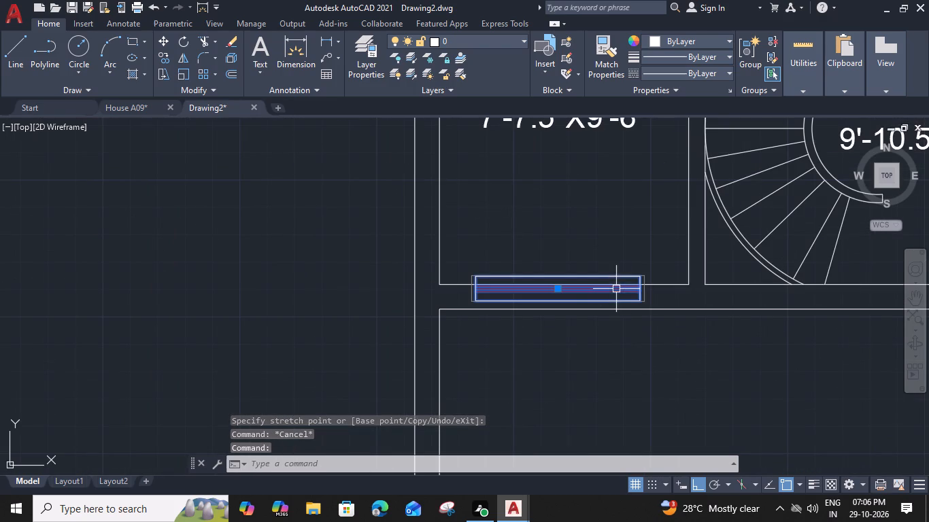
key(m)
key(space)
scroll(556, 311, up, 1)
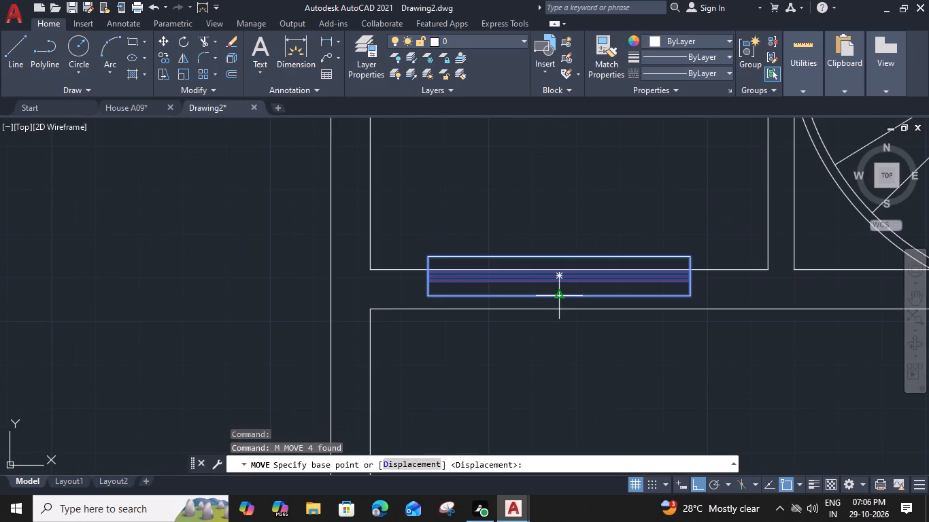
click(560, 297)
click(562, 309)
key(space)
scroll(562, 309, down, 2)
middle_drag(673, 280, 647, 290)
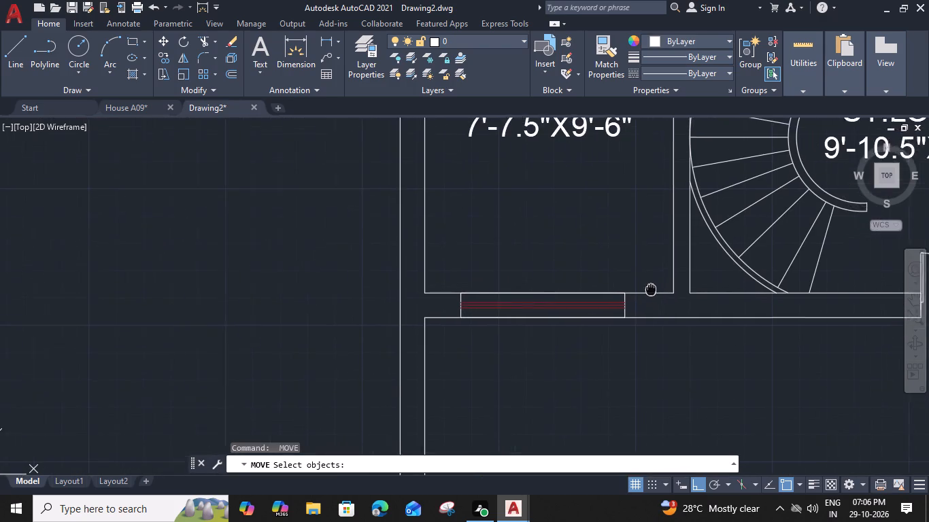
middle_drag(647, 290, 515, 309)
scroll(520, 302, down, 2)
middle_drag(609, 285, 607, 391)
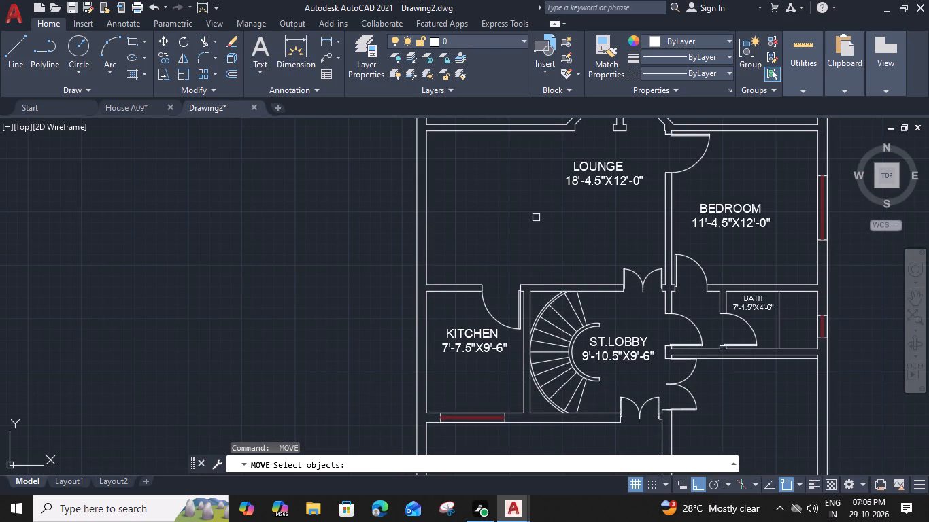
key(Escape)
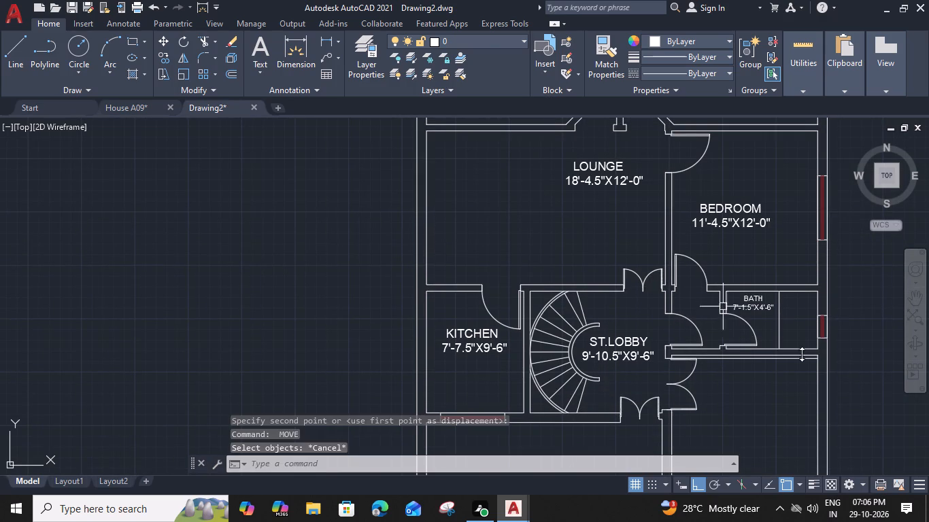
Offset the kitchen's south and west inner wall lines 2' into the room as counter edges.
middle_drag(484, 372, 497, 324)
scroll(524, 364, up, 1)
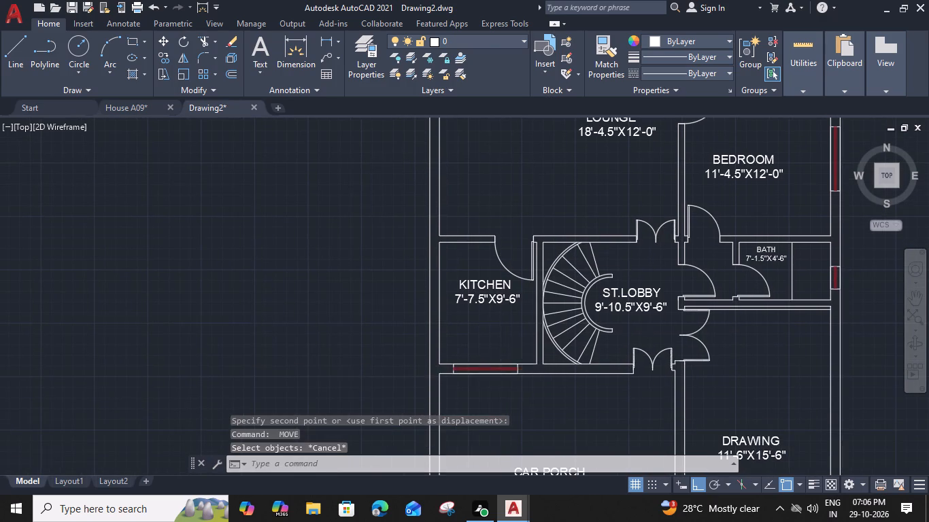
click(524, 364)
text(O 2')
key(space)
click(522, 300)
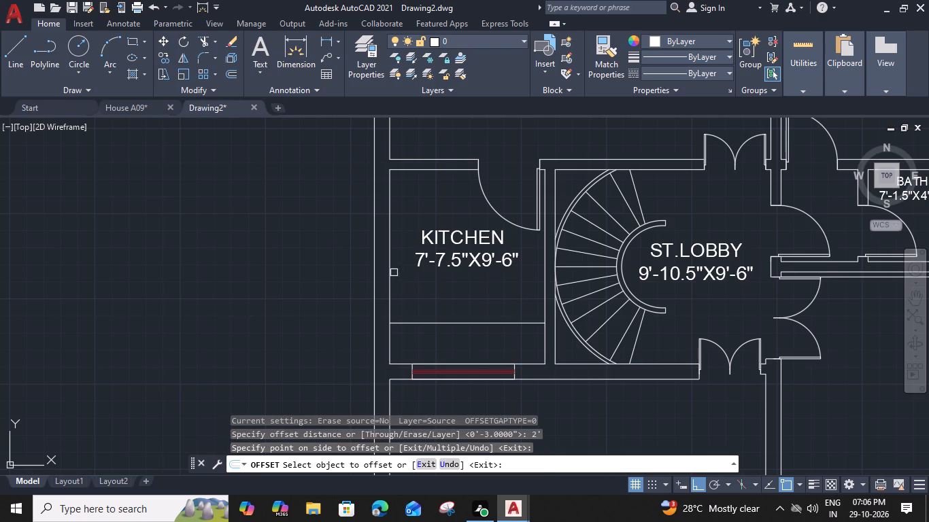
click(392, 272)
click(413, 277)
key(Escape)
Move the KITCHEN room label horizontally eastward, clear of the western counter line.
click(475, 252)
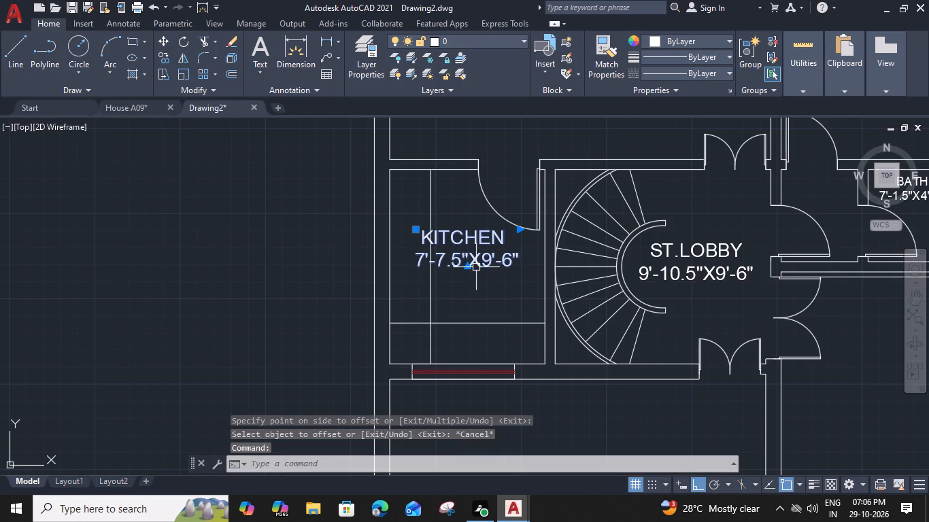
key(m)
key(space)
click(519, 268)
scroll(537, 269, up, 1)
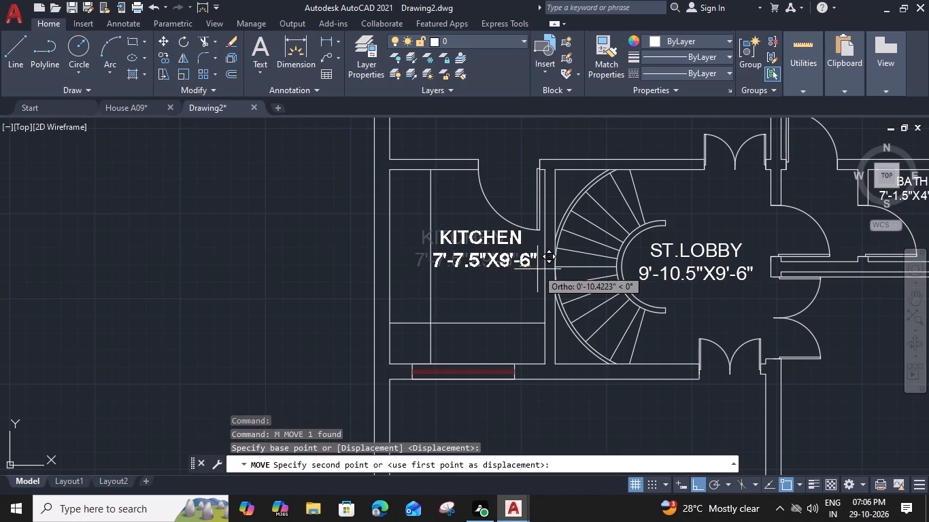
scroll(537, 269, up, 1)
click(551, 269)
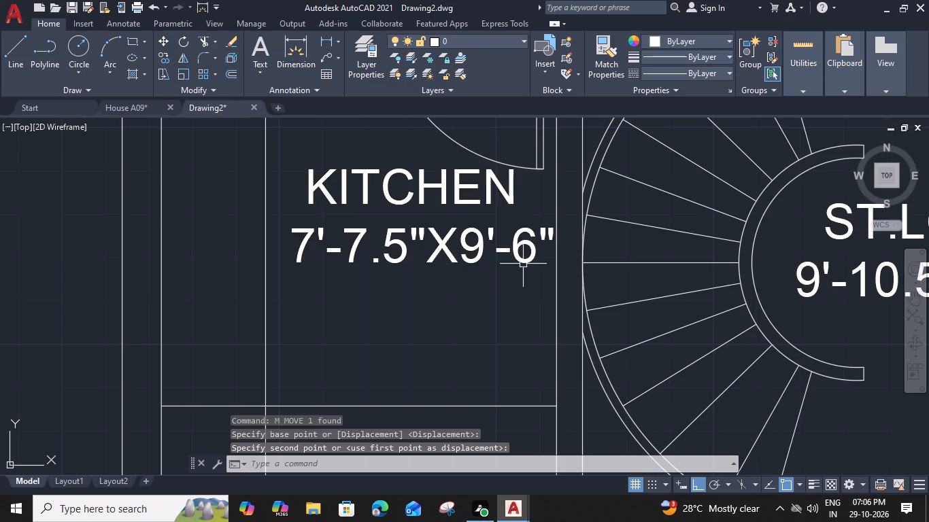
Offset both kitchen counter edge lines 2" further into the room.
middle_drag(459, 342, 586, 235)
click(515, 299)
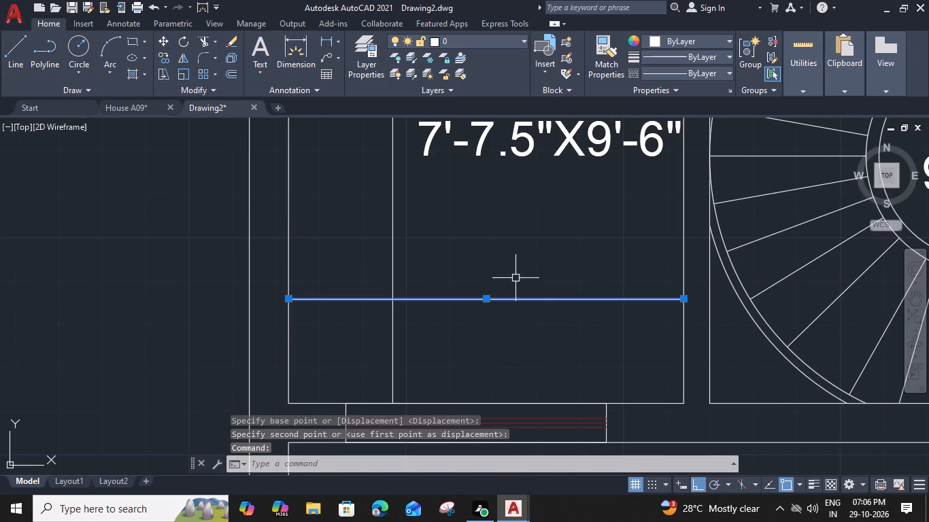
text(O 2")
key(Return)
click(516, 256)
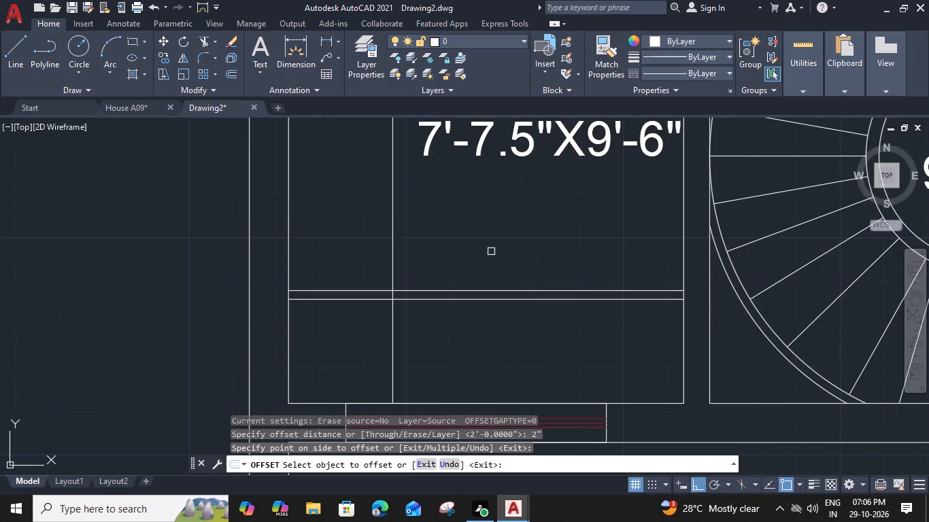
click(396, 241)
click(413, 248)
key(Escape)
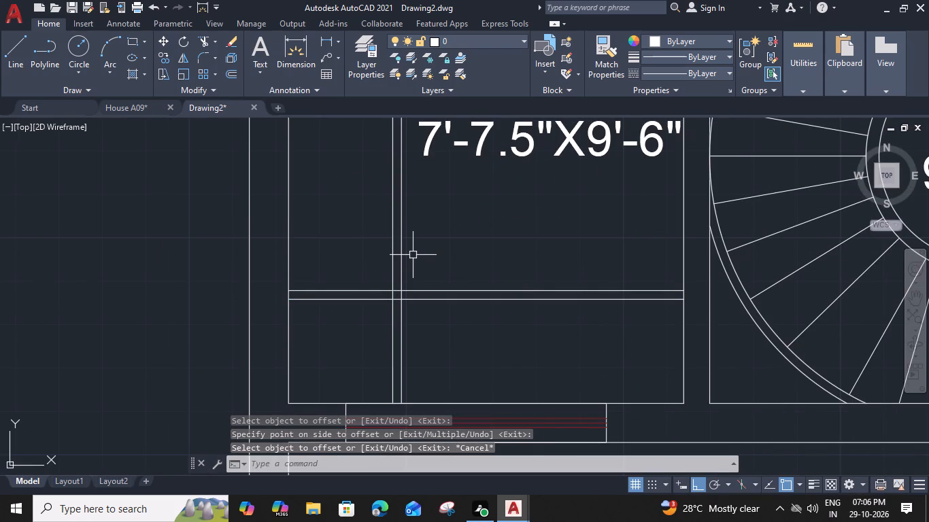
Trim the crossing kitchen counter lines at their intersection into a clean double-line L-shaped corner.
text(TR)
key(space)
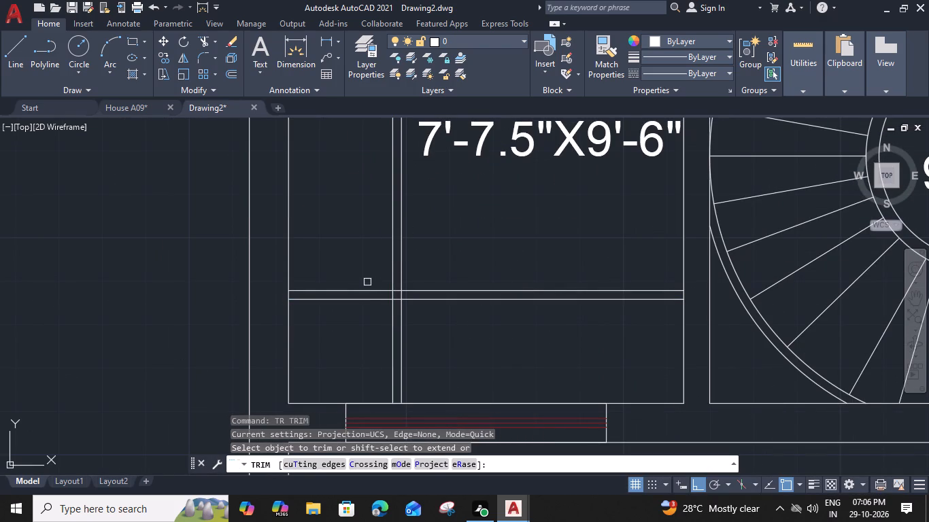
click(369, 280)
click(432, 344)
scroll(404, 307, up, 1)
click(400, 288)
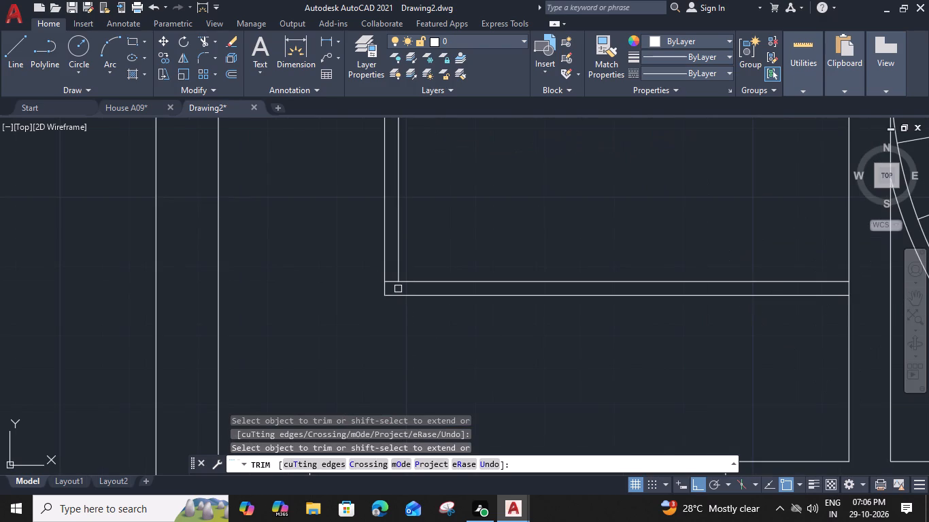
click(392, 279)
key(Escape)
Load the ACAD_ISO02W100 dashed linetype from acadiso.lin into the drawing.
click(435, 262)
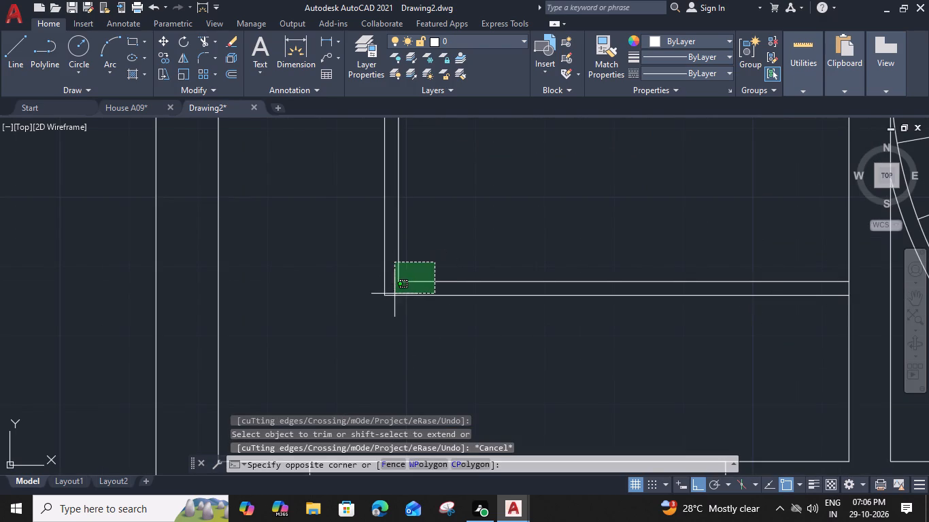
click(393, 288)
click(677, 76)
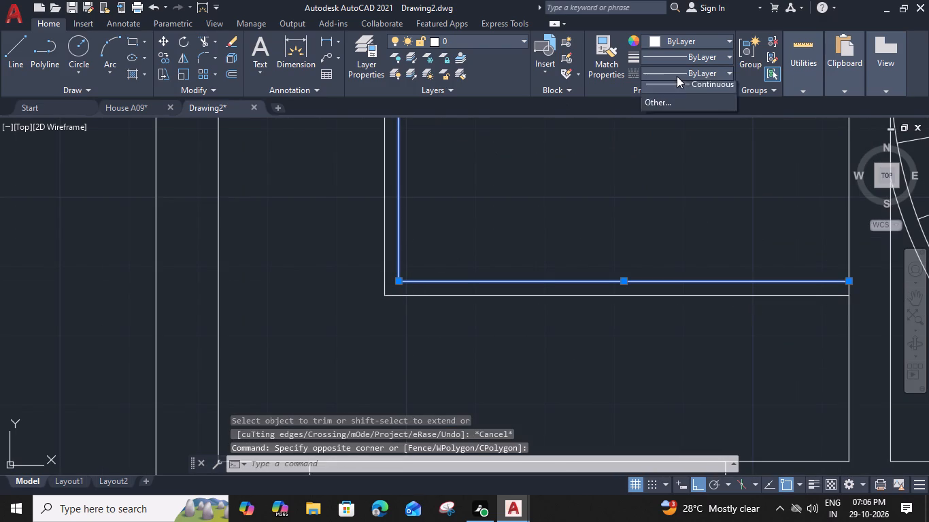
click(673, 142)
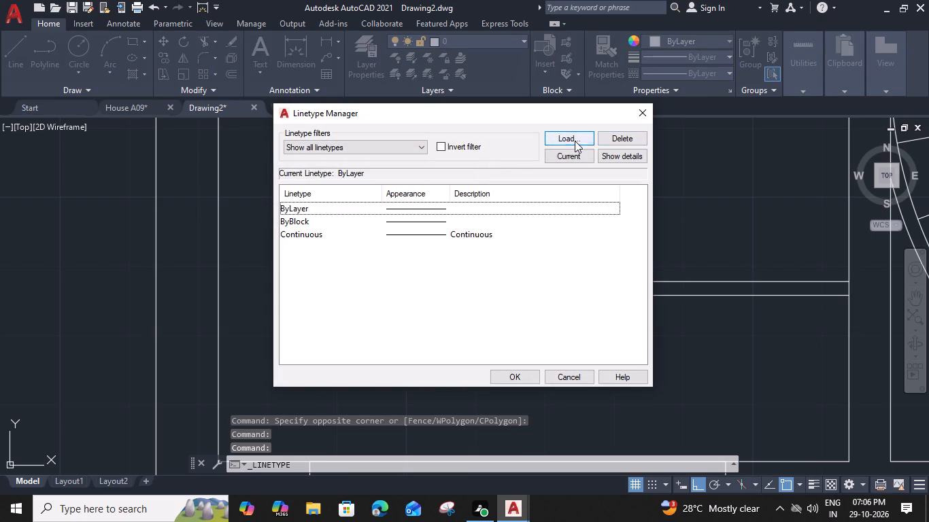
click(575, 140)
click(458, 231)
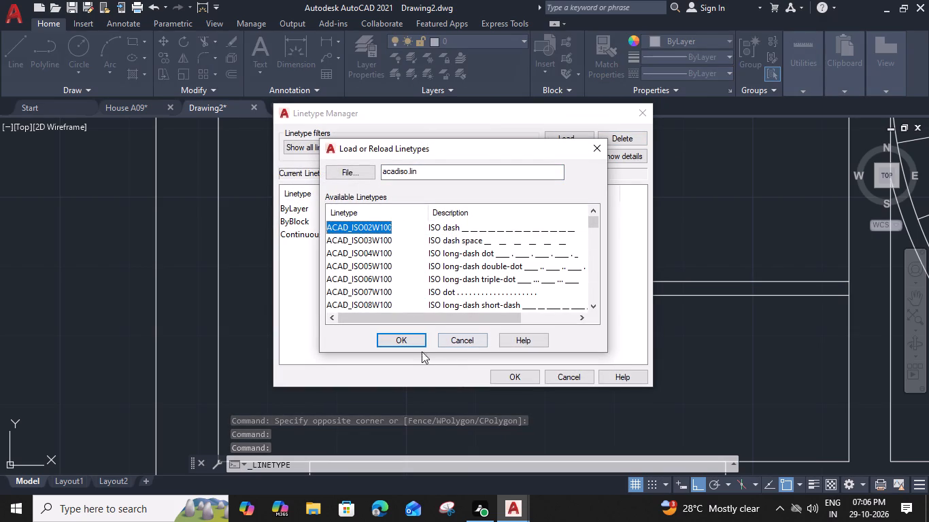
click(413, 343)
click(512, 378)
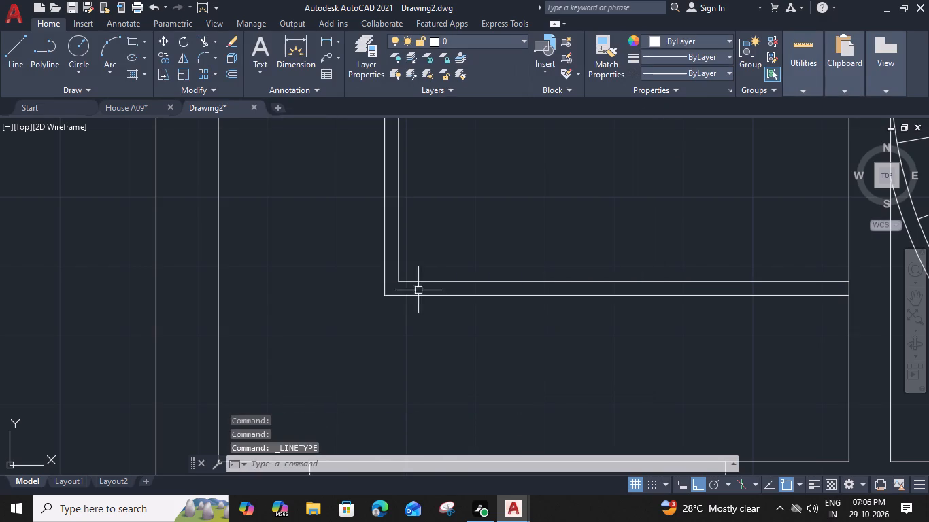
Apply the ACAD_ISO02W100 linetype to the two inner kitchen counter lines.
click(417, 267)
click(396, 281)
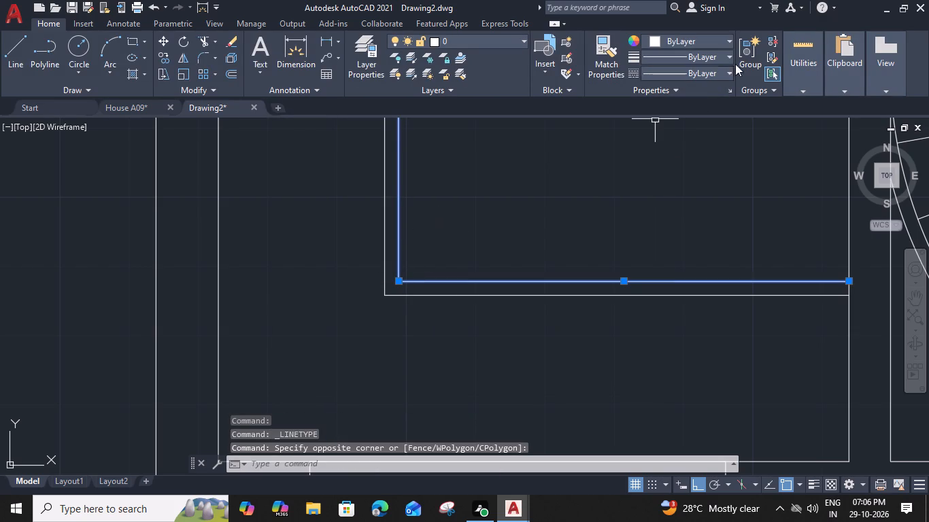
click(722, 39)
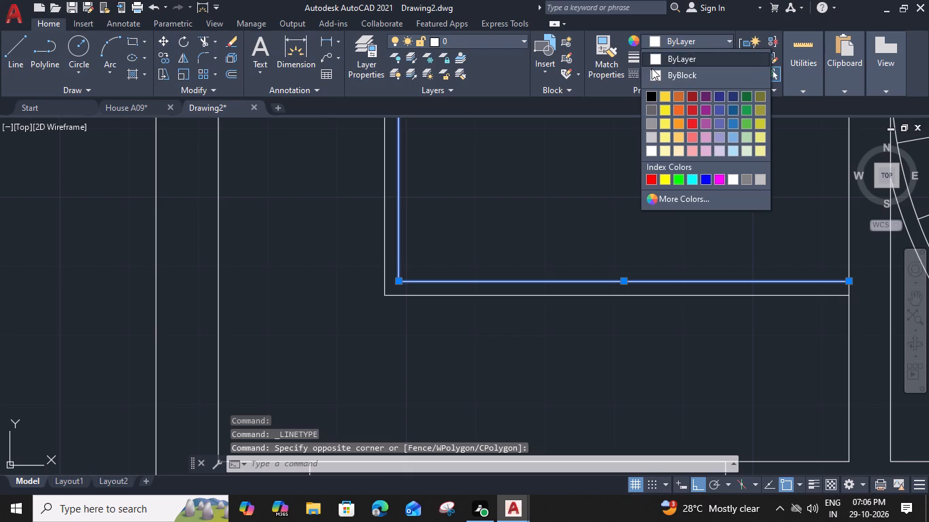
click(632, 73)
click(651, 75)
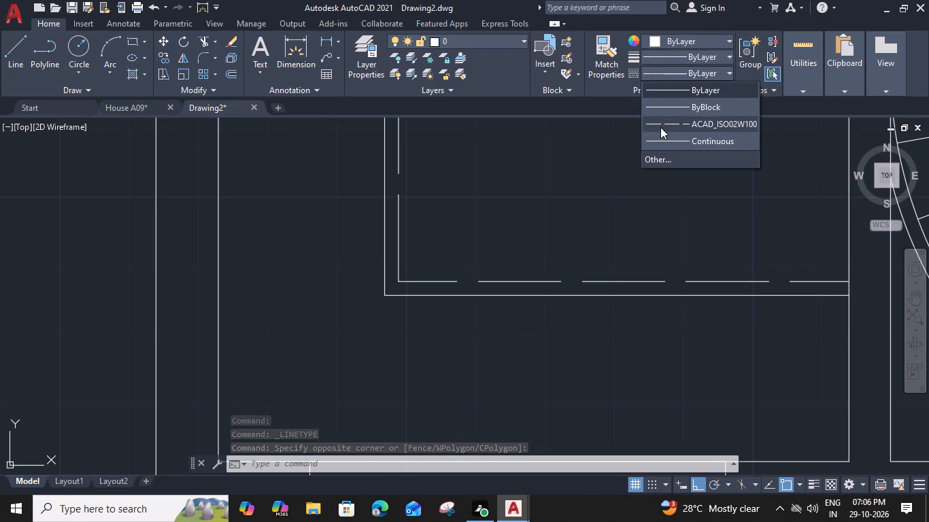
click(660, 127)
key(Escape)
Insert the Bed - Queen block from the Home - Space Planner sample drawing into the 11'-4.5"X12'-0" bedroom.
scroll(474, 207, down, 2)
middle_drag(656, 231, 607, 290)
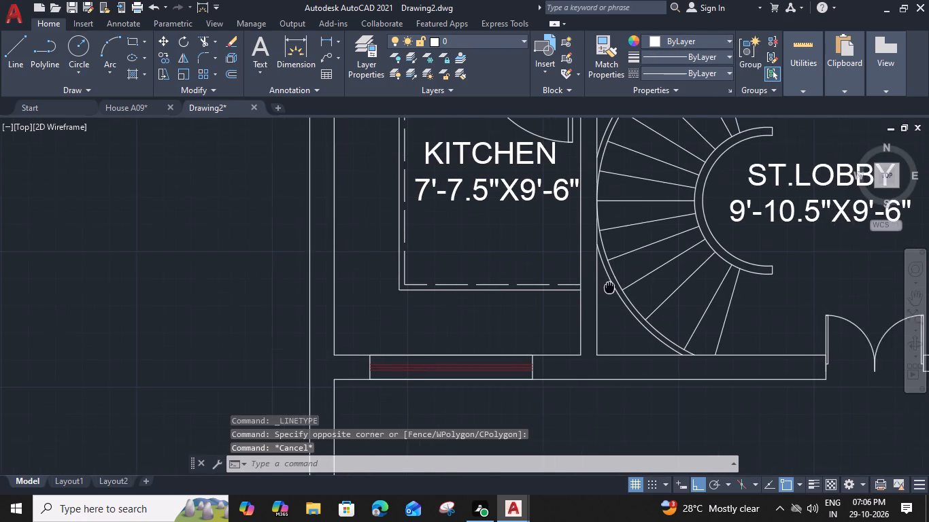
middle_drag(607, 290, 607, 291)
scroll(588, 272, down, 1)
middle_drag(522, 179, 535, 360)
scroll(597, 239, down, 1)
middle_drag(605, 177, 587, 215)
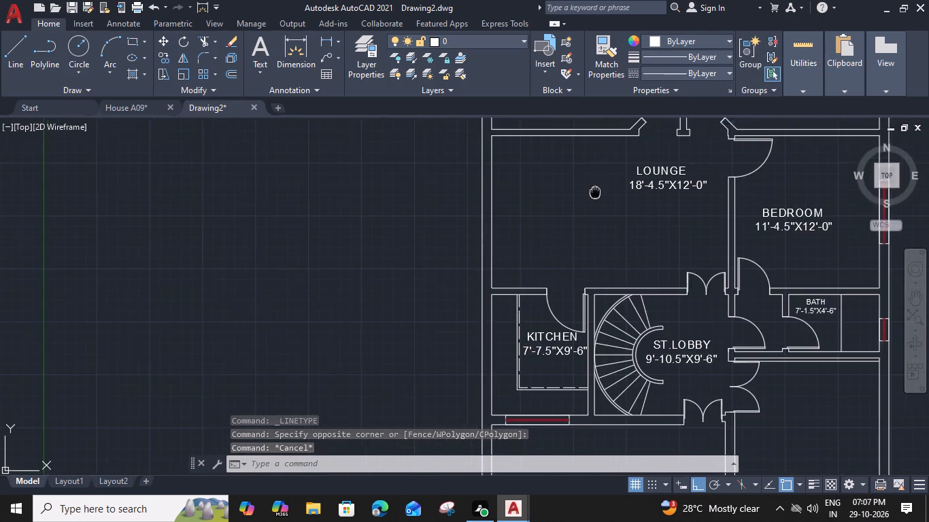
middle_drag(587, 215, 554, 294)
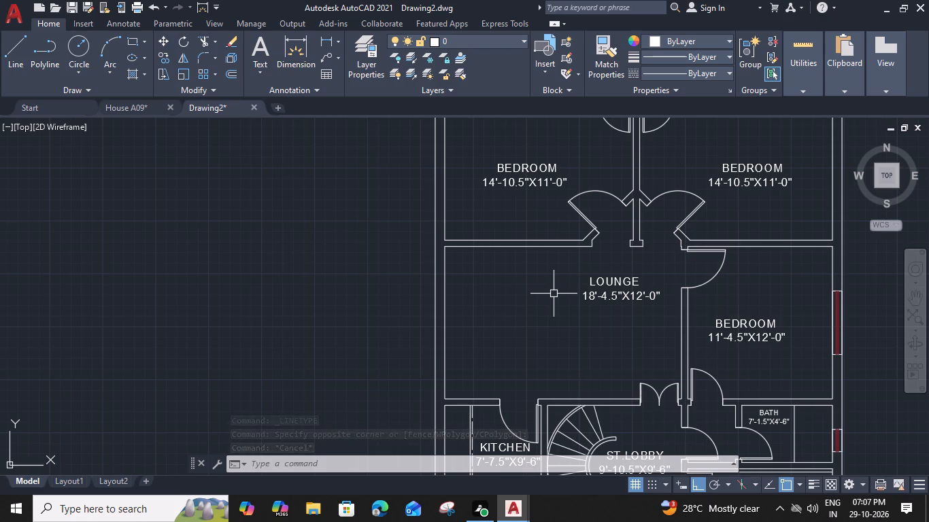
key(ctrl+2)
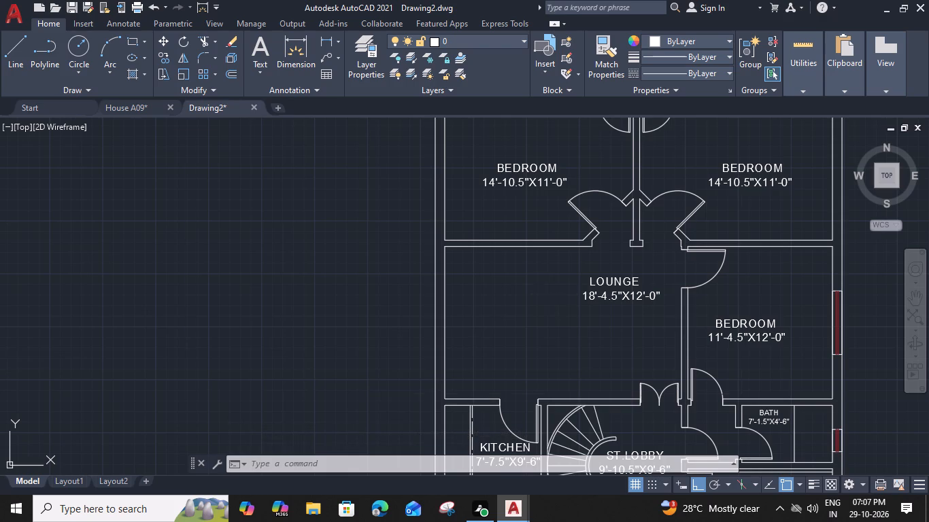
drag(381, 171, 615, 254)
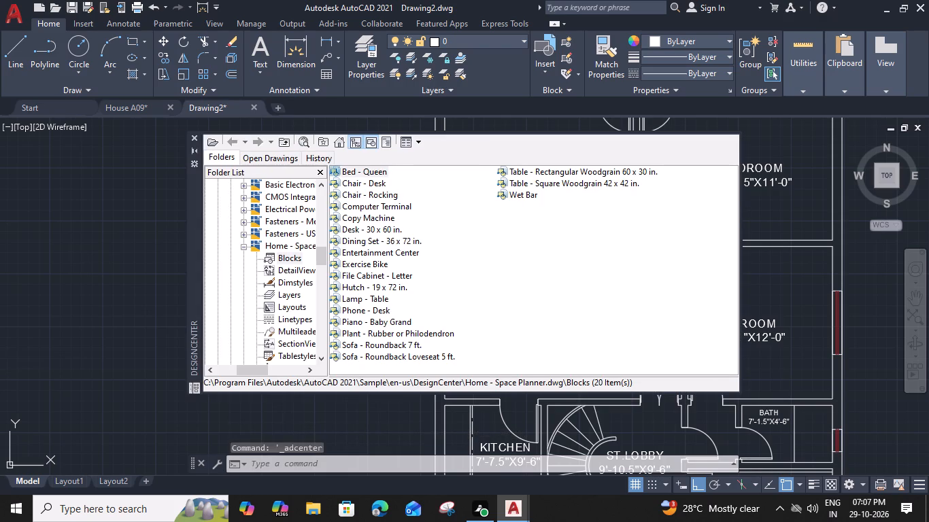
drag(615, 254, 758, 282)
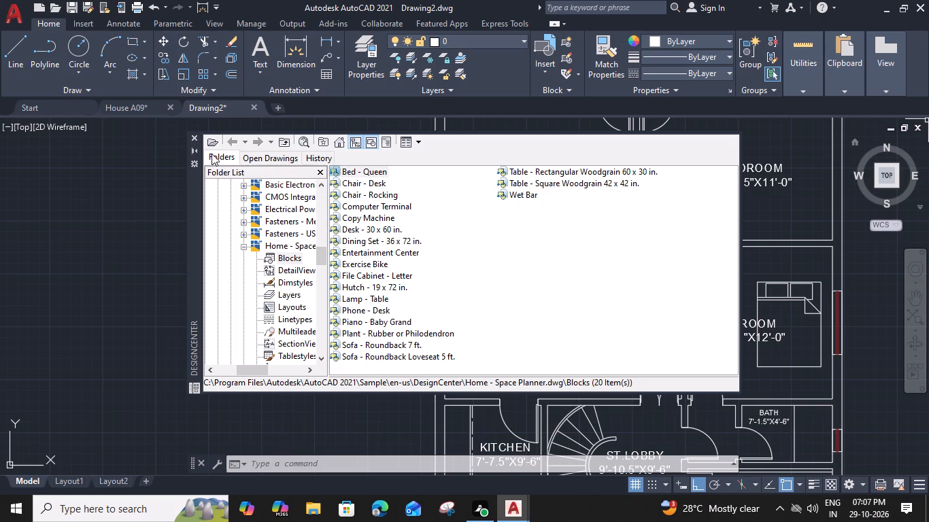
Insert the Dining Set - 36 x 72 in., Sofa - Roundback 7 ft. and Table - Rectangular Woodgrain 60 x 30 in. blocks west of the house.
drag(373, 241, 707, 250)
drag(707, 250, 328, 424)
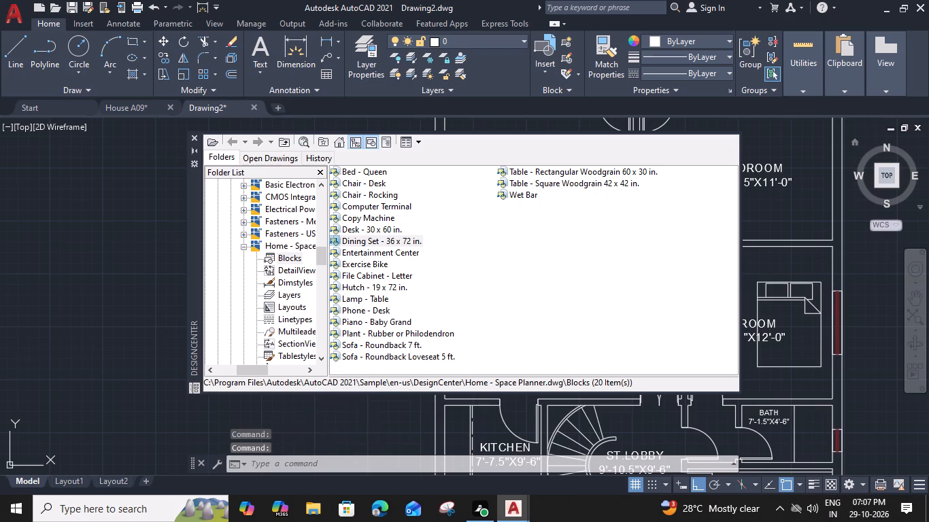
drag(328, 424, 341, 423)
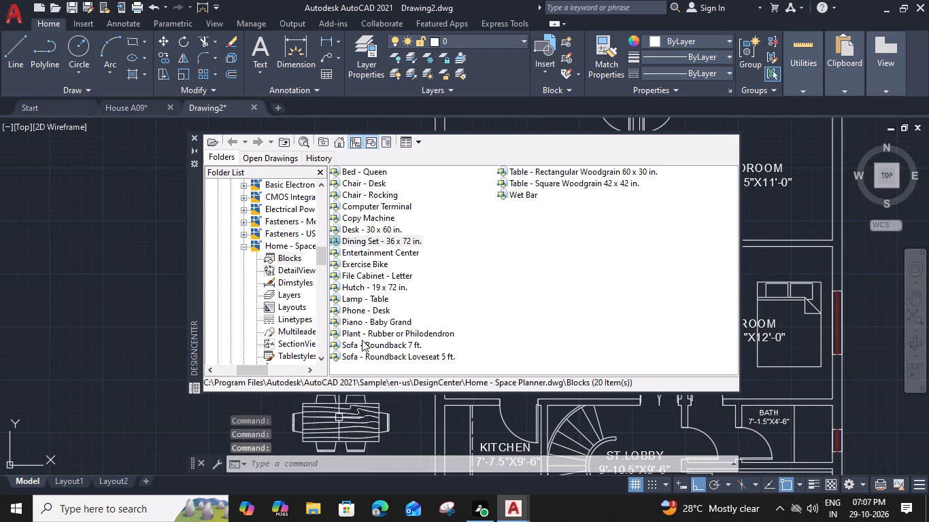
drag(371, 343, 235, 406)
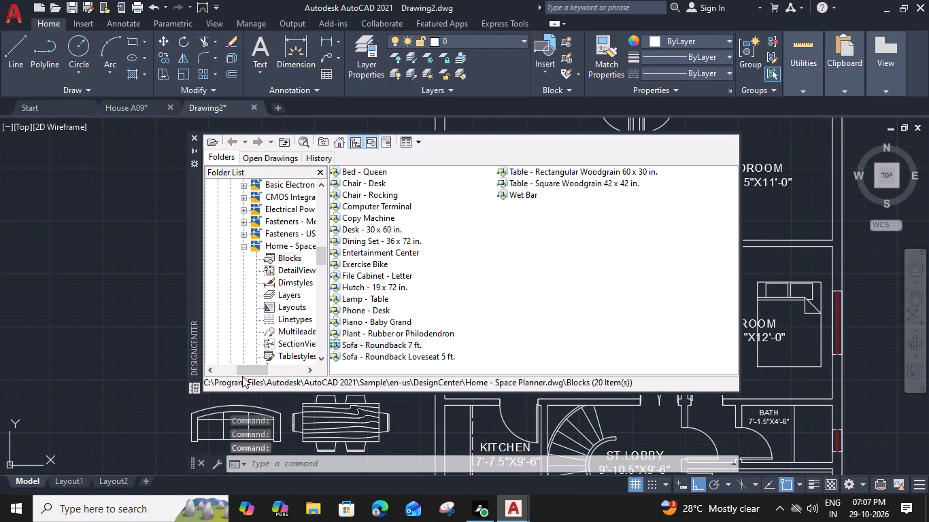
drag(526, 170, 172, 307)
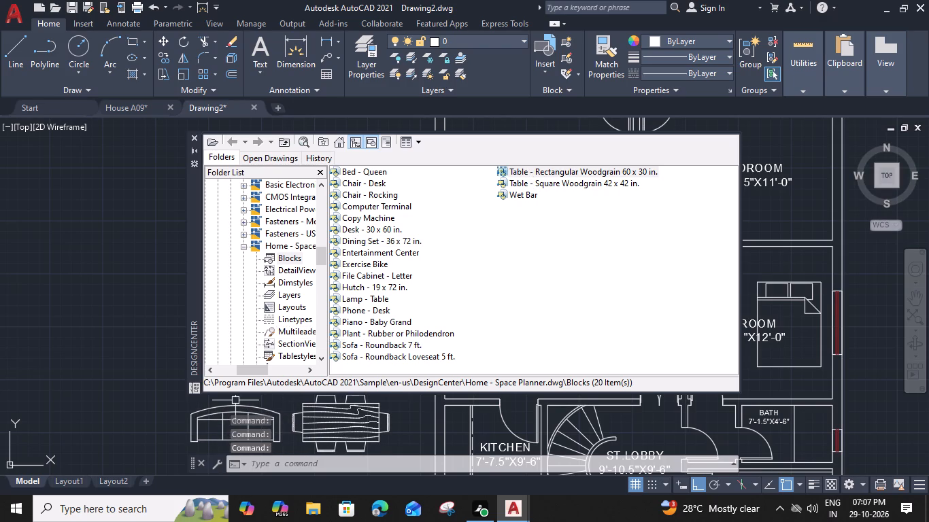
drag(172, 307, 161, 363)
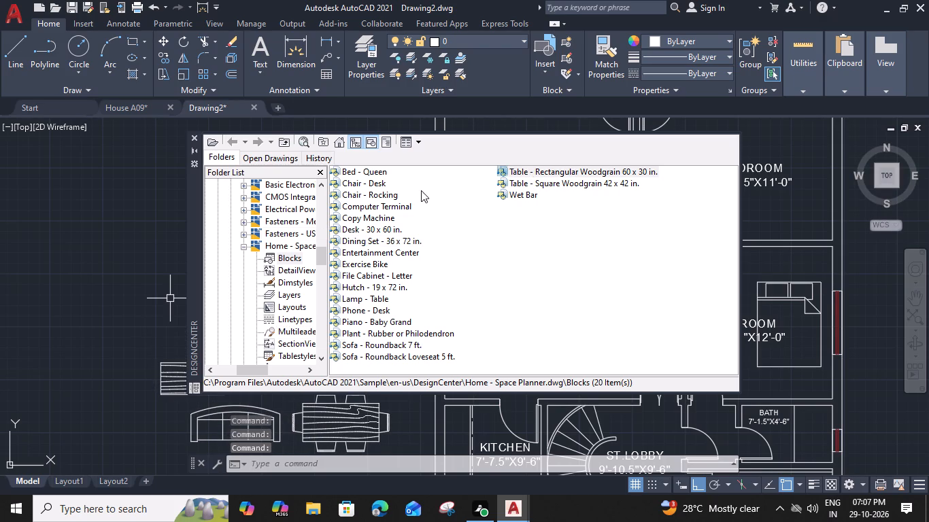
click(190, 138)
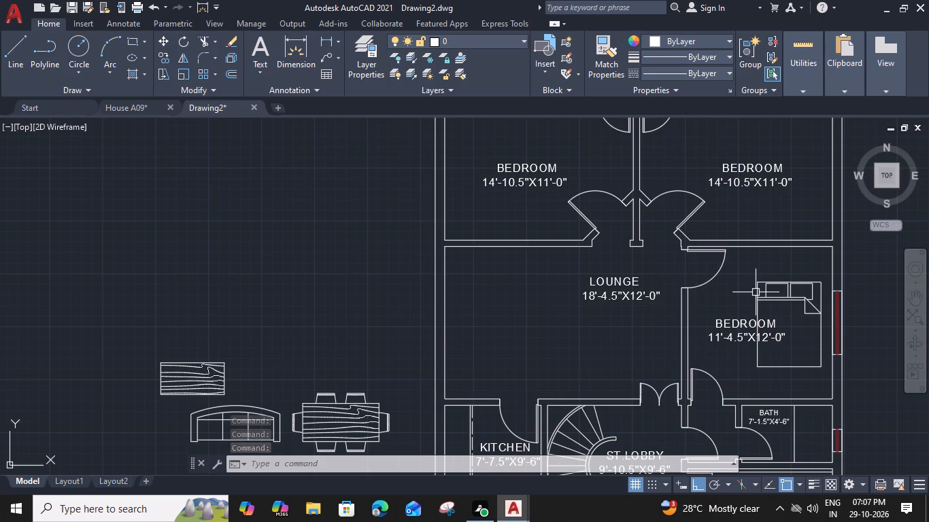
Rotate the queen bed 270° about its northeast corner so the pillows face the east wall.
click(756, 294)
middle_drag(709, 302, 609, 280)
text(RO)
key(space)
scroll(718, 265, up, 2)
click(724, 250)
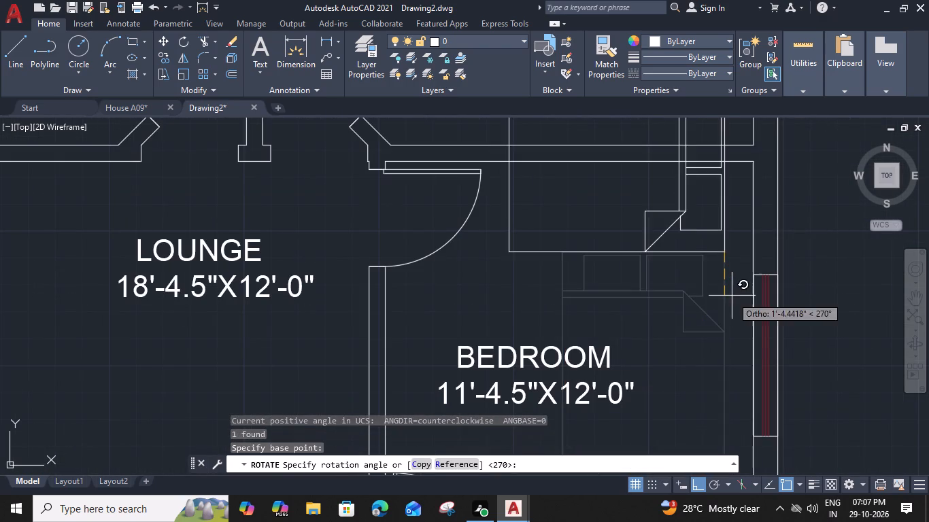
scroll(731, 296, up, 2)
click(715, 290)
Move the rotated bed by its headboard midpoint to the midpoint of the window on the bedroom's east wall.
click(718, 160)
click(650, 234)
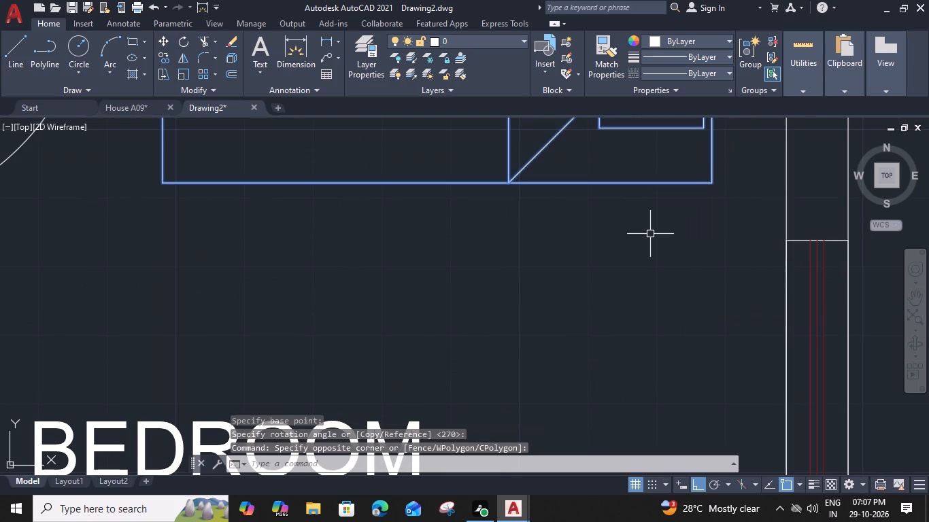
text(M)
key(space)
scroll(656, 230, down, 2)
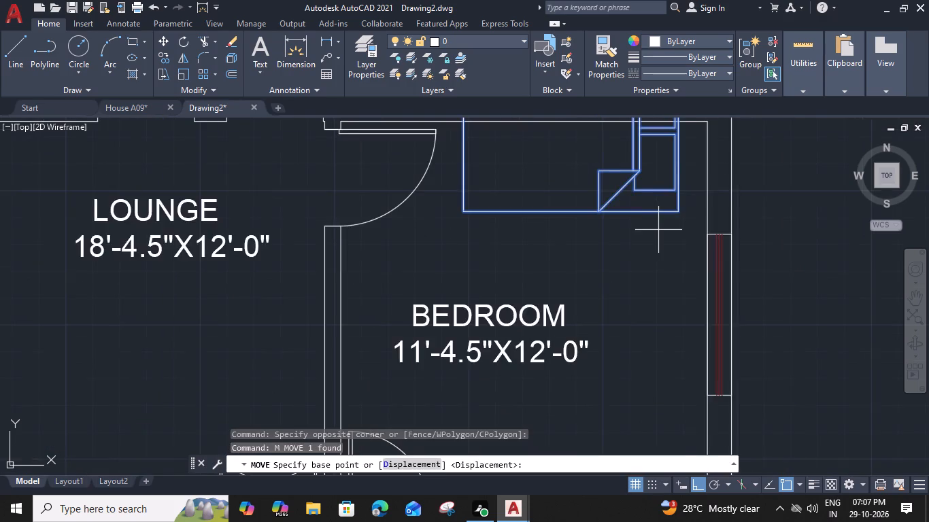
middle_drag(658, 239, 628, 310)
scroll(655, 197, up, 2)
click(647, 203)
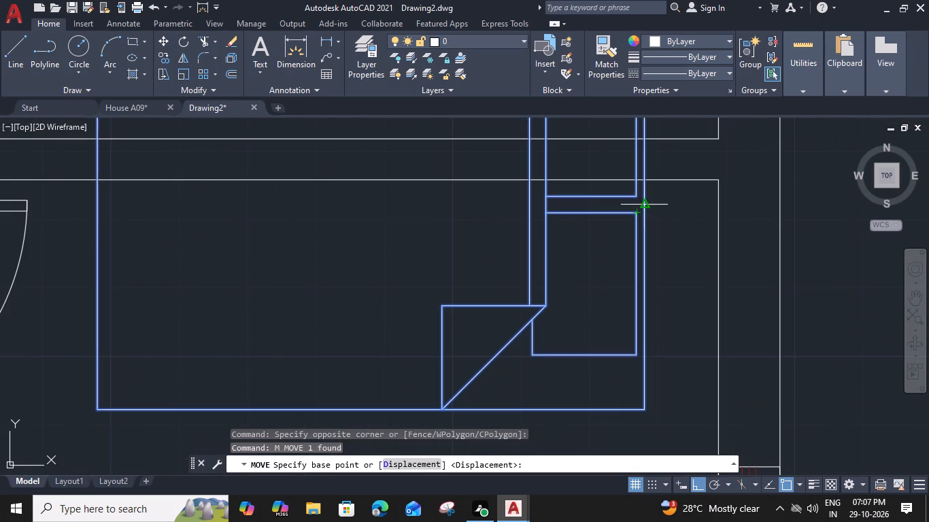
scroll(647, 205, down, 2)
middle_drag(660, 270, 615, 134)
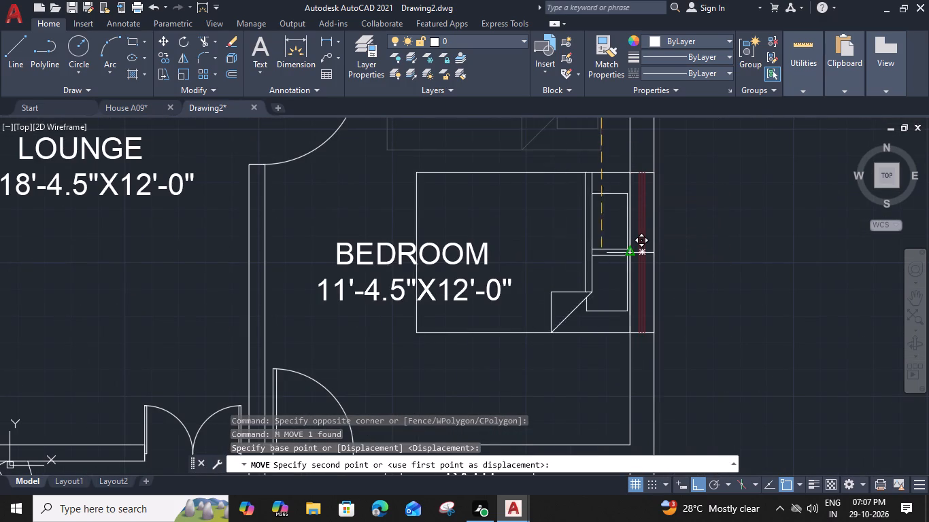
click(629, 256)
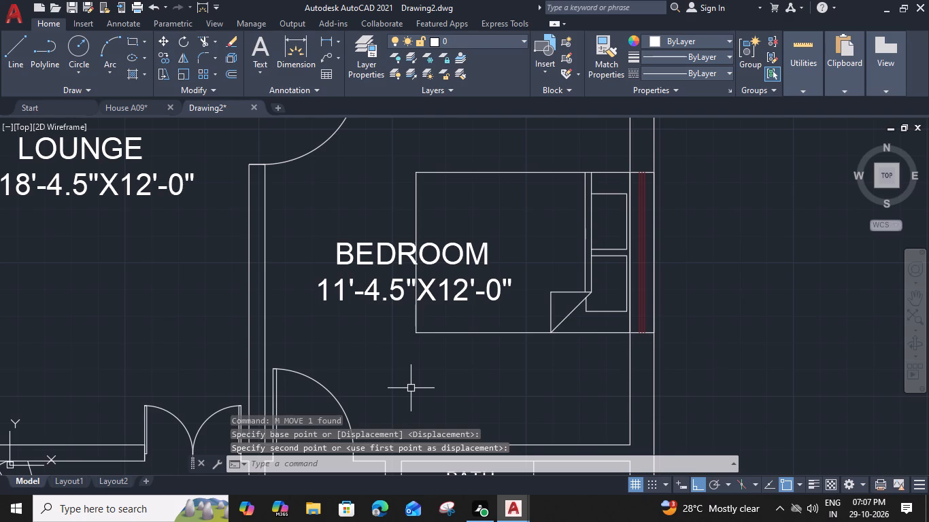
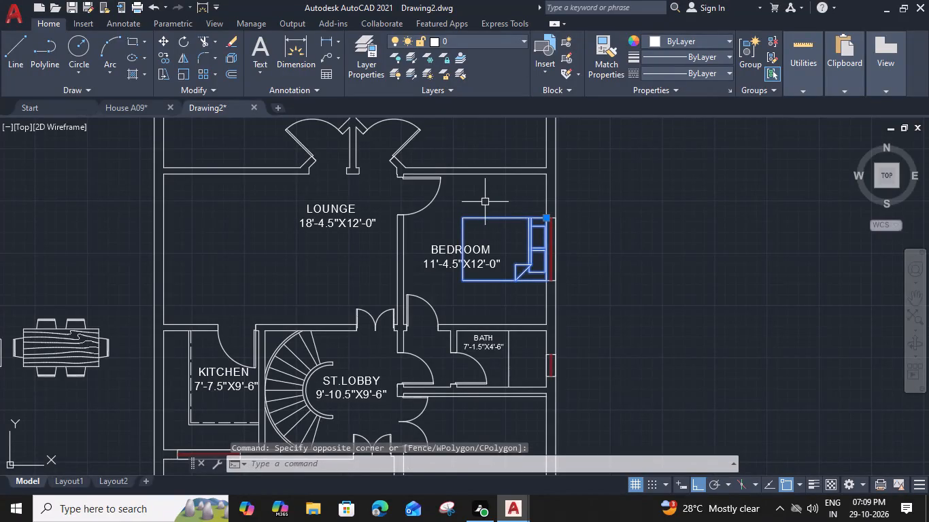
Copy the queen bed by its headboard midpoint to the midpoint of the east 14'-10.5"X11'-0" bedroom's east wall.
text(CO)
key(space)
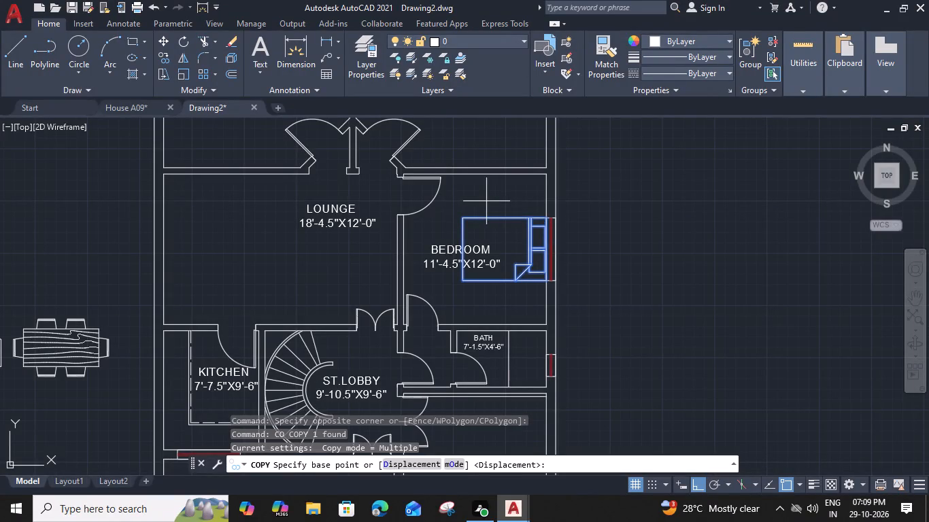
scroll(518, 248, up, 2)
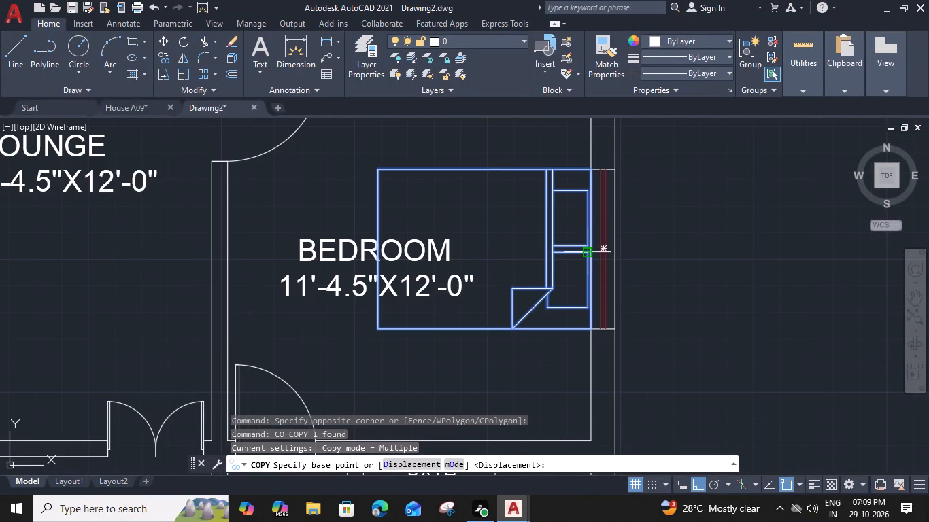
scroll(587, 253, up, 3)
click(604, 240)
scroll(603, 238, down, 2)
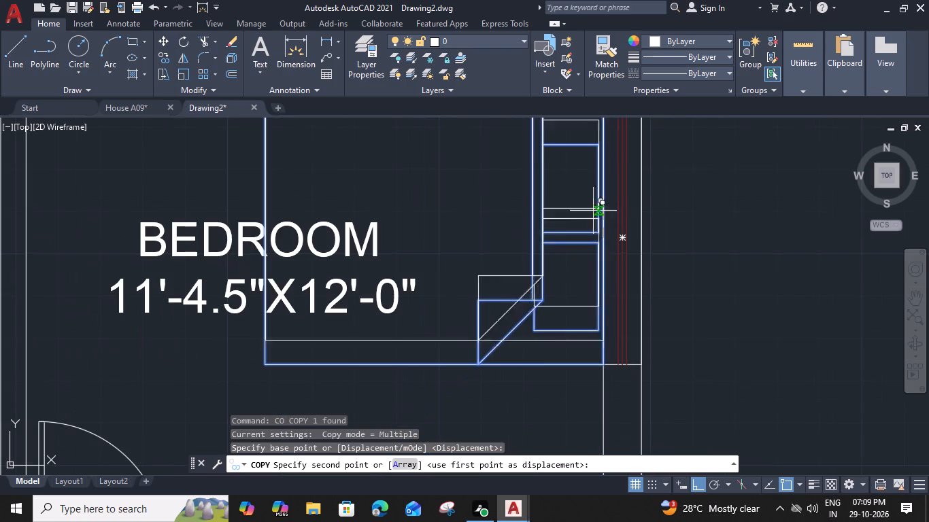
middle_drag(589, 109, 561, 335)
scroll(560, 309, down, 2)
middle_drag(575, 192, 555, 358)
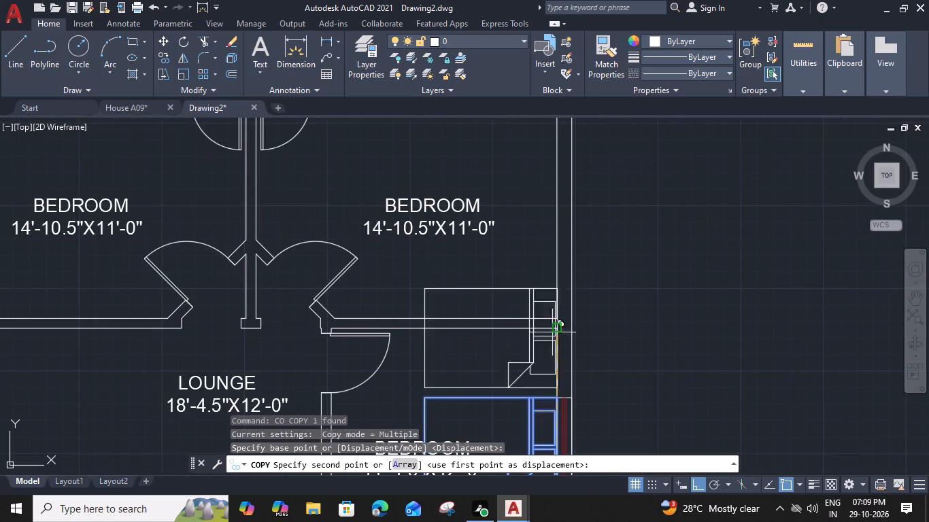
scroll(558, 203, up, 1)
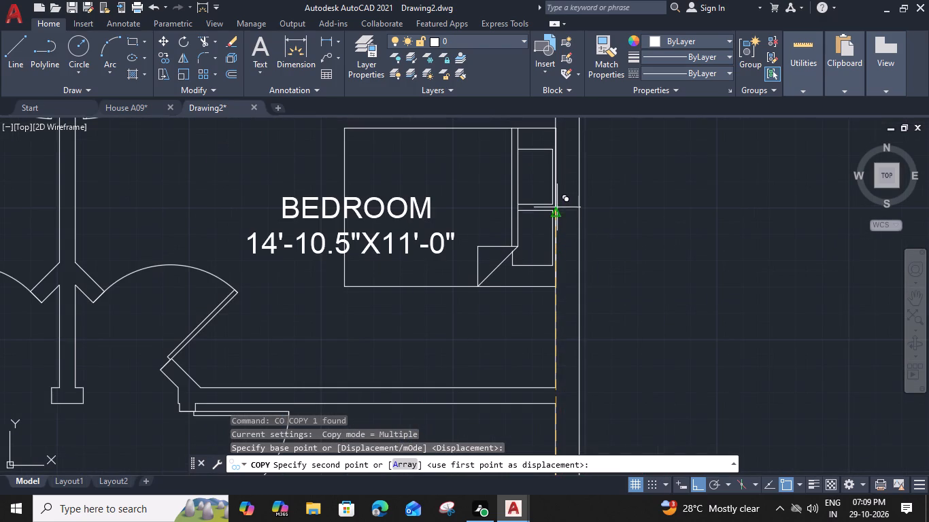
click(556, 213)
Place another copy of the bed in the west 14'-10.5"X11'-0" bedroom against the dividing wall.
scroll(526, 281, down, 1)
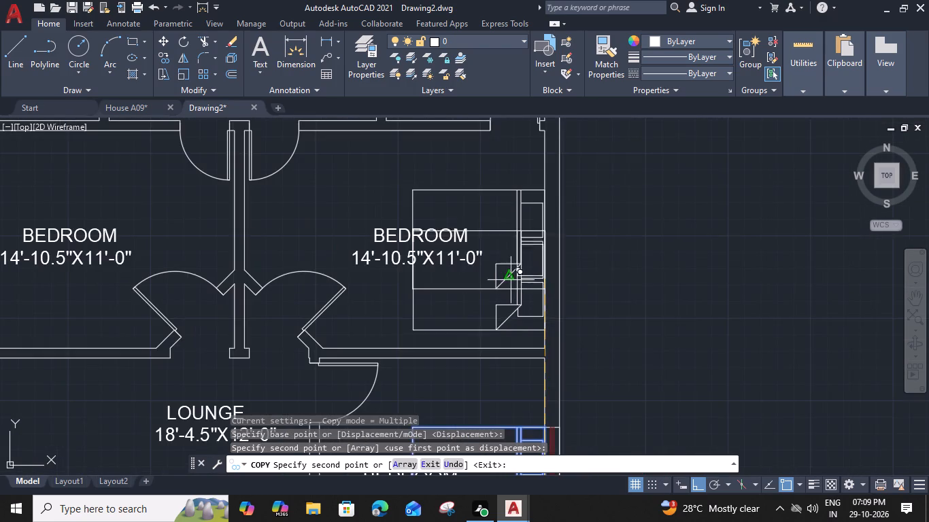
middle_drag(404, 269, 567, 267)
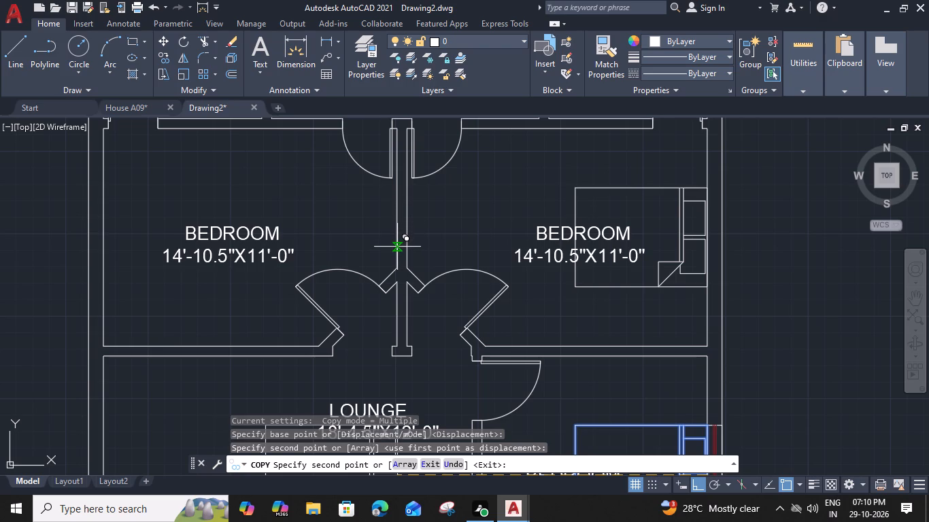
click(396, 200)
middle_drag(328, 233, 458, 246)
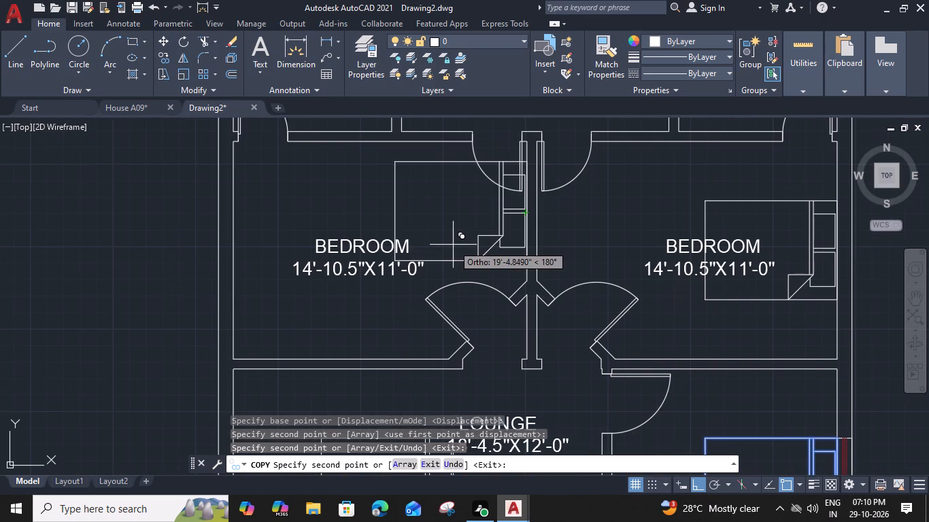
key(Escape)
Mirror the west bedroom's bed about its foot edge so the pillows face west, and erase the original bed.
drag(416, 178, 402, 178)
click(319, 198)
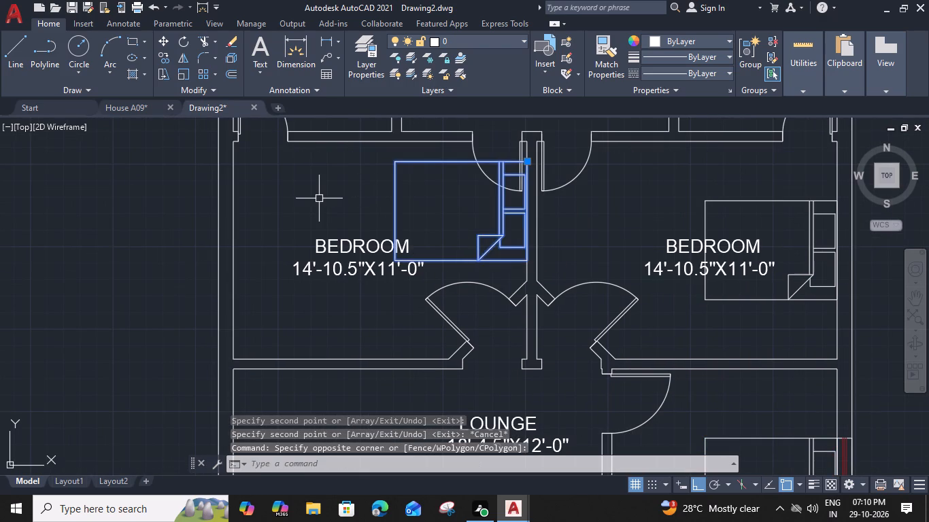
text(MI)
key(space)
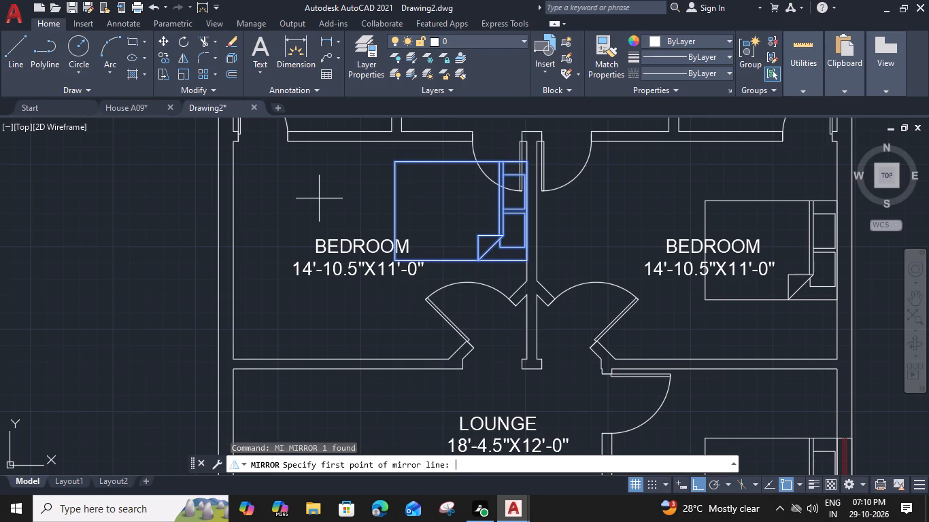
click(394, 161)
scroll(392, 256, up, 2)
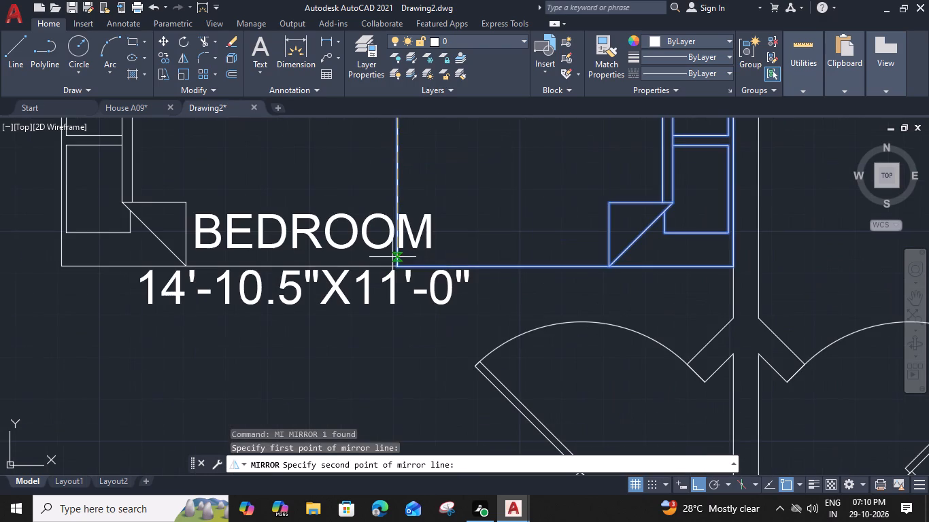
click(400, 266)
scroll(400, 266, down, 2)
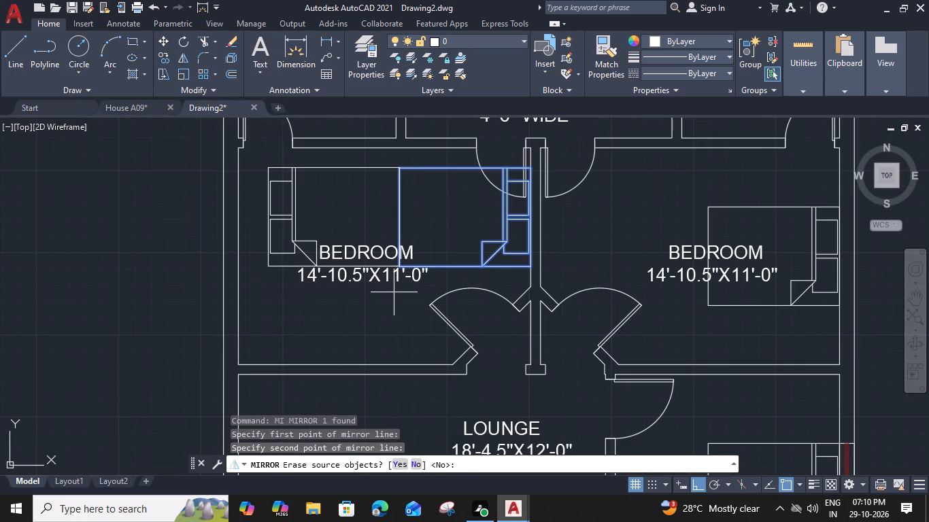
key(Delete)
key(Delete)
key(space)
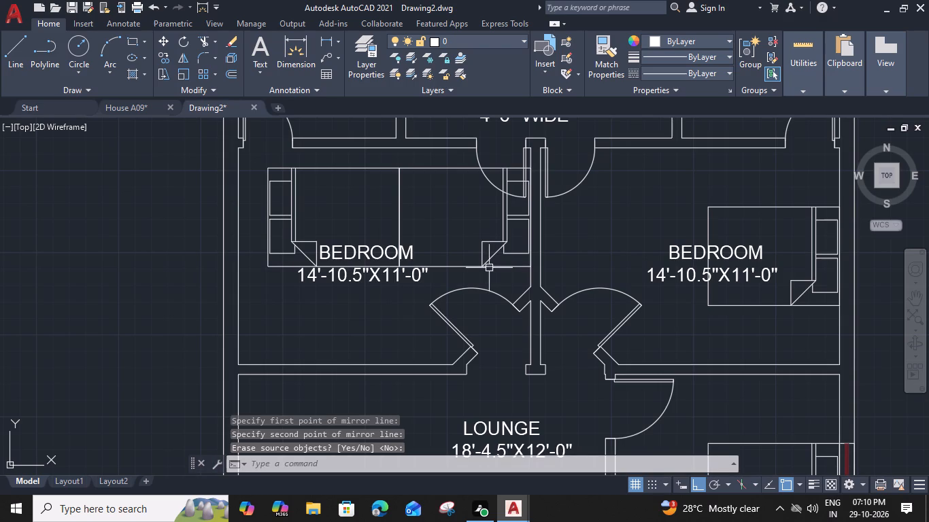
click(488, 264)
key(Delete)
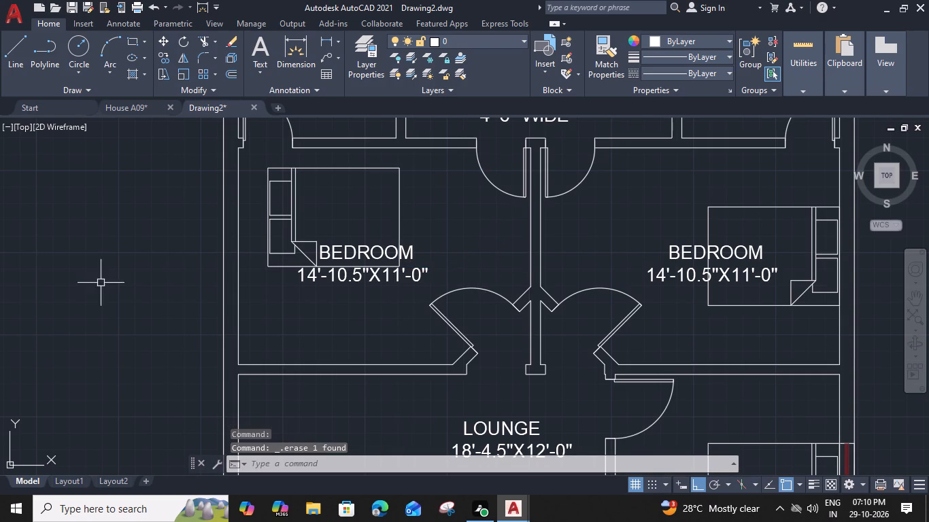
Move the mirrored bed by its headboard midpoint to the midpoint of the west bedroom's west wall.
click(269, 224)
middle_drag(263, 285, 356, 279)
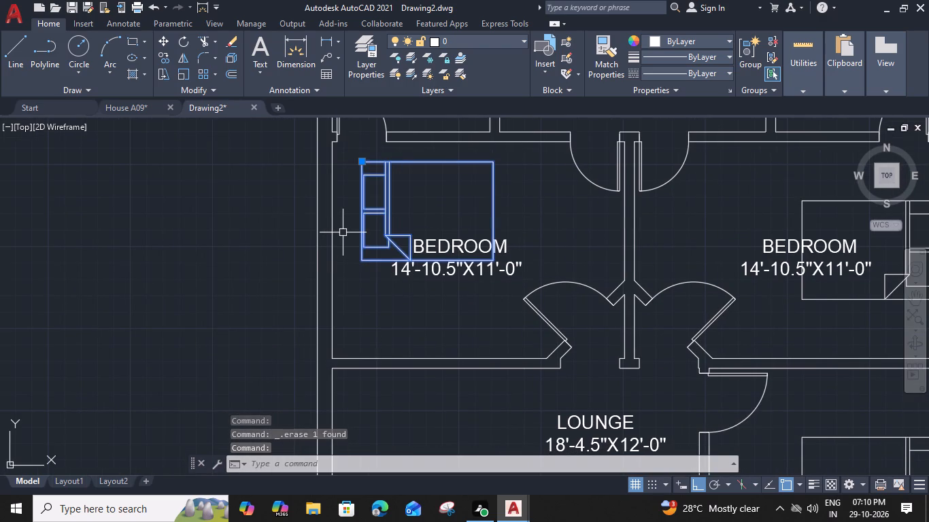
text(M)
key(space)
scroll(347, 210, up, 2)
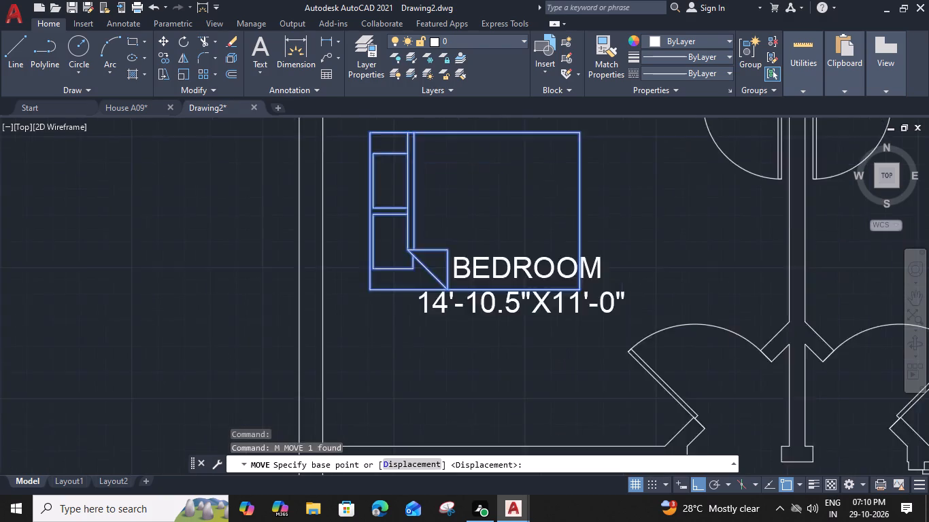
click(382, 211)
scroll(380, 213, down, 2)
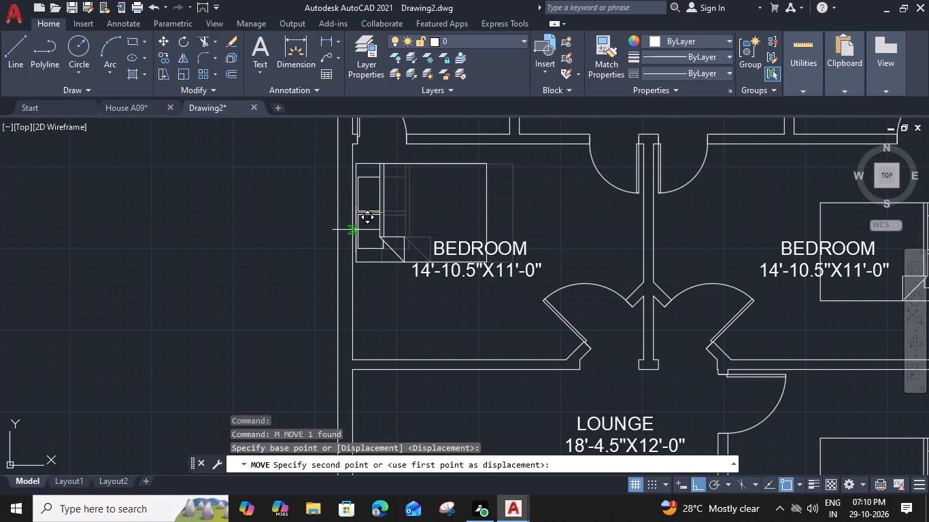
click(354, 254)
Rotate the BEDROOM 11'-4.5"X12'-0" label 270° about its upper-left corner so it reads vertically downward.
middle_drag(526, 243, 401, 232)
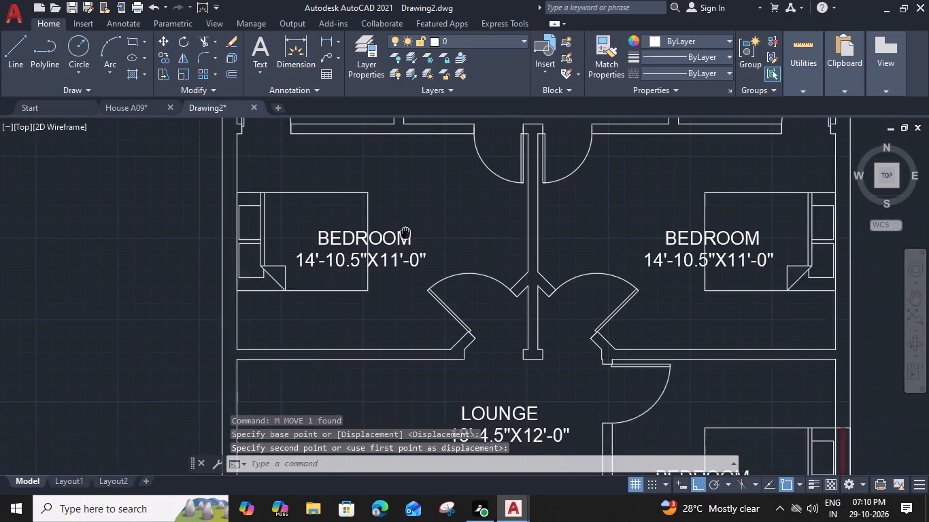
middle_drag(401, 232, 372, 228)
scroll(418, 246, down, 1)
middle_drag(418, 246, 375, 226)
middle_drag(413, 334, 388, 292)
middle_drag(395, 343, 396, 341)
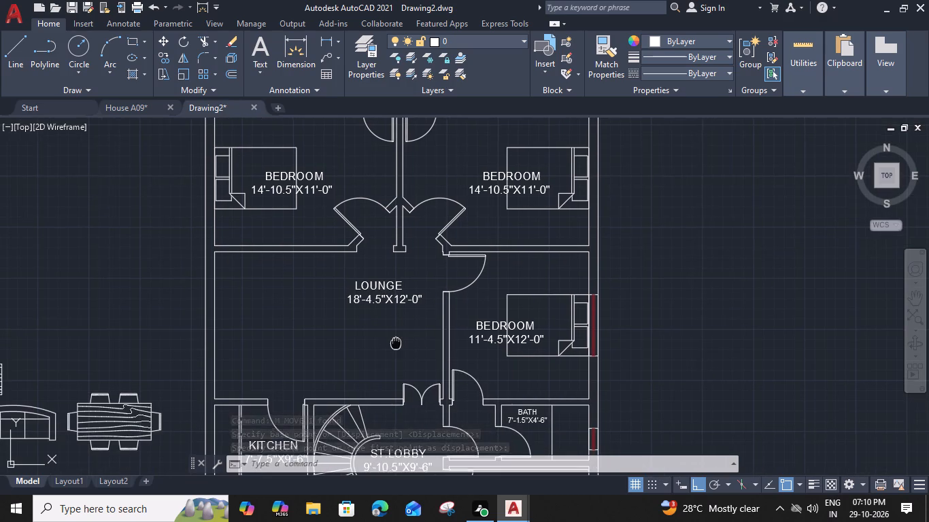
middle_drag(396, 341, 388, 317)
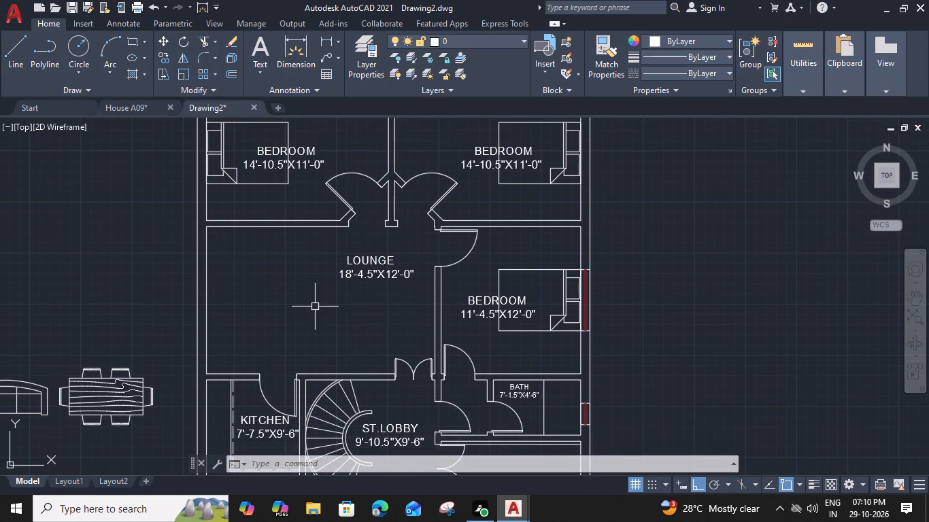
middle_drag(421, 304, 419, 263)
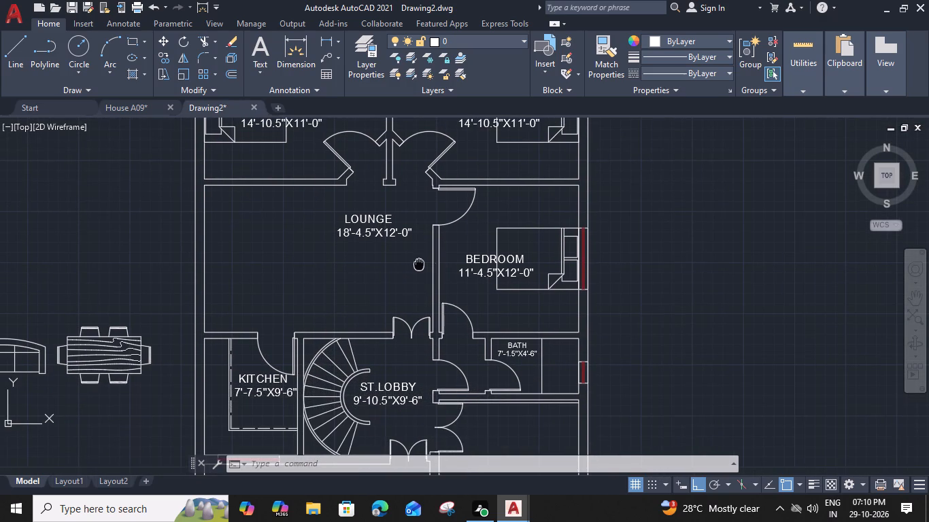
click(473, 269)
text(RO)
key(space)
scroll(473, 262, up, 2)
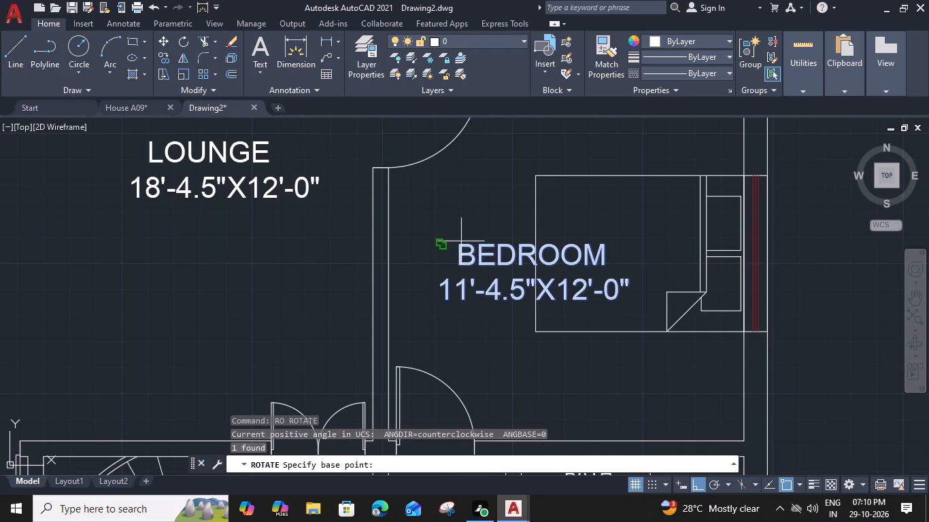
click(443, 246)
middle_drag(443, 294, 443, 236)
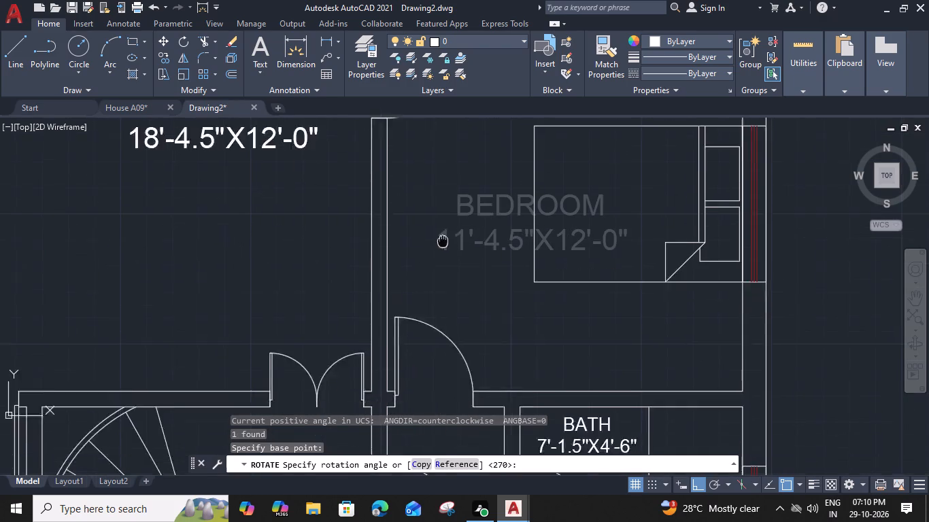
middle_drag(443, 236, 441, 207)
click(438, 344)
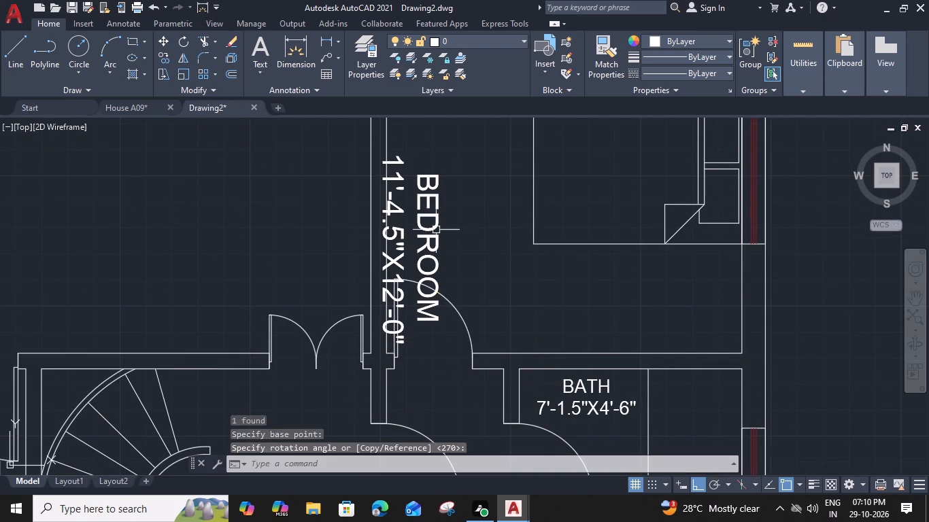
Move the vertical BEDROOM 11'-4.5"X12'-0" label about 2' east and 2'-6" north, between the lounge wall and the bed.
click(433, 219)
text(M)
key(space)
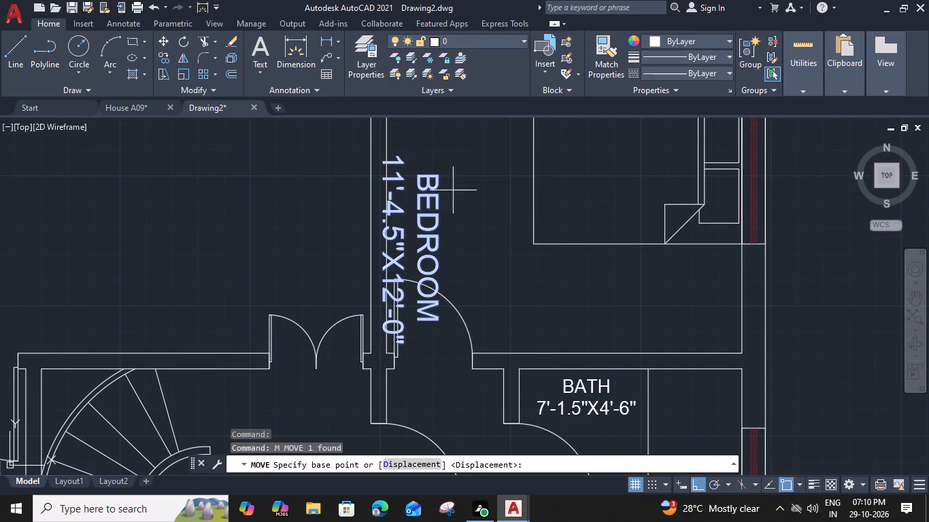
click(439, 160)
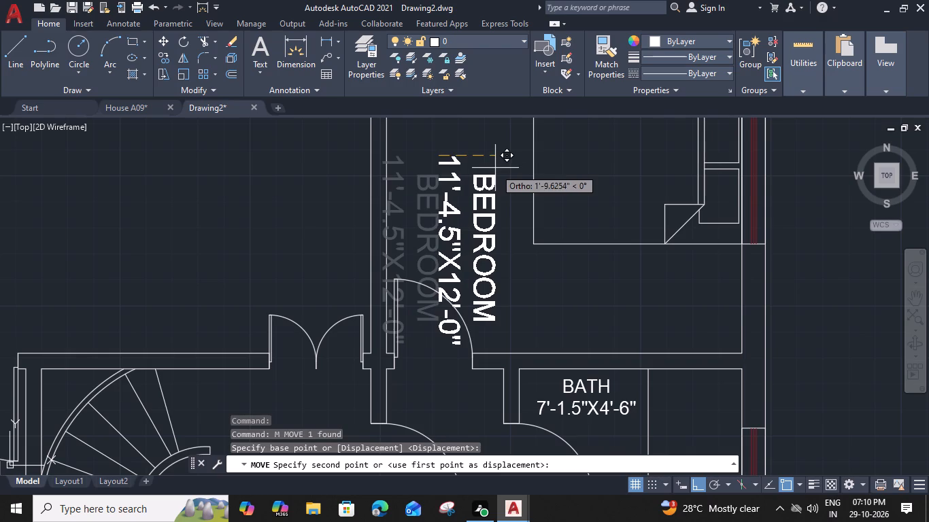
click(505, 165)
middle_drag(504, 160, 488, 209)
click(484, 222)
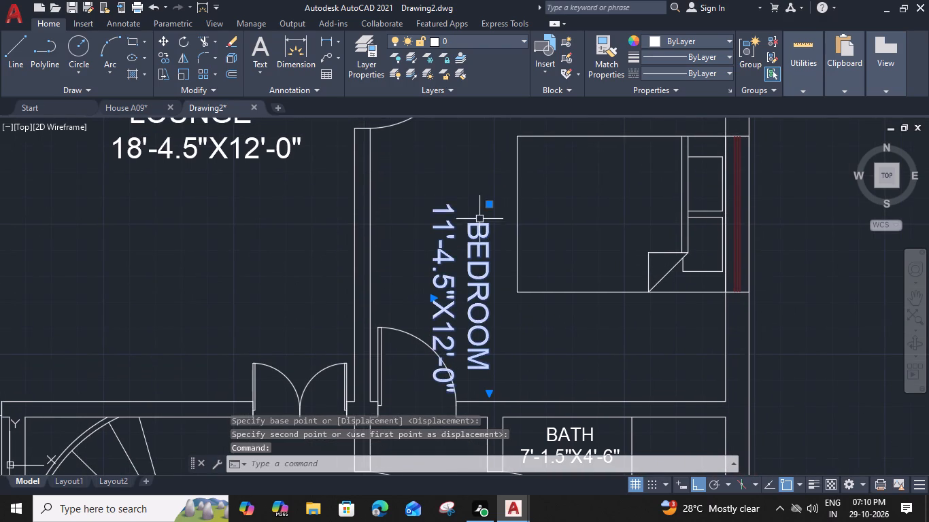
text(M)
key(space)
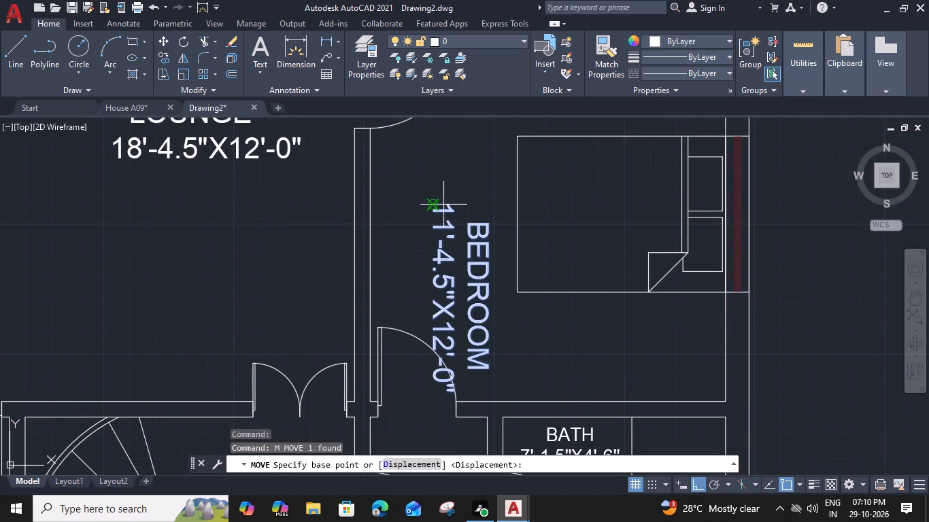
click(433, 205)
middle_drag(443, 148, 439, 207)
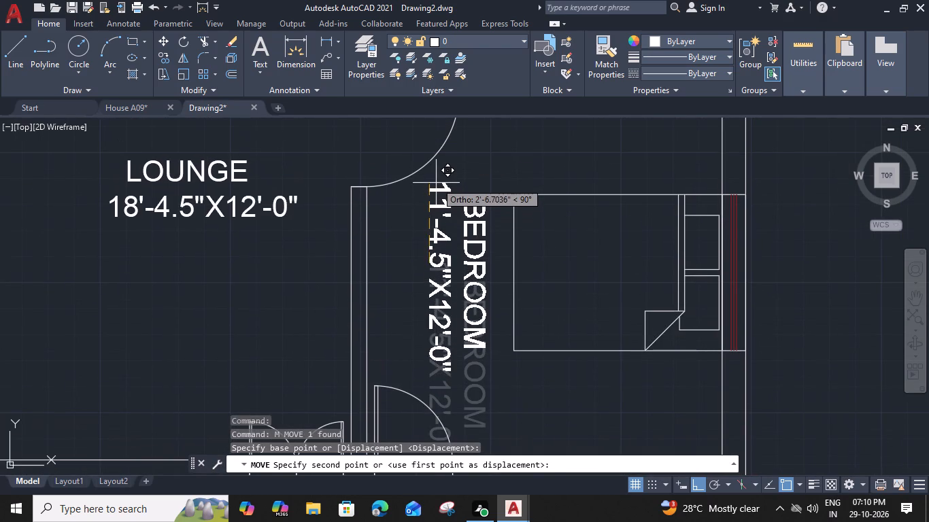
scroll(434, 184, up, 1)
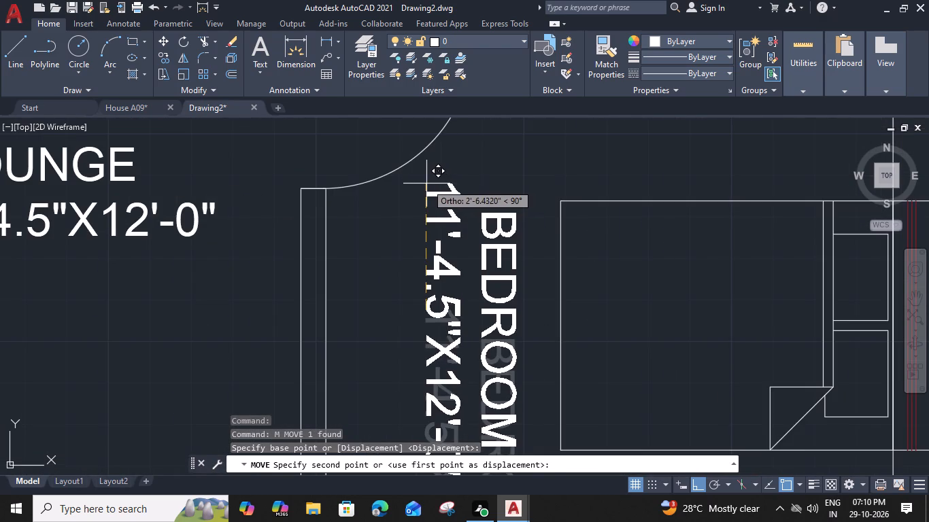
click(426, 184)
Rotate the northeast bedroom's BEDROOM 14'-10.5"X11'-0" label 270° about its upper-left corner so it reads vertically downward.
scroll(450, 214, down, 2)
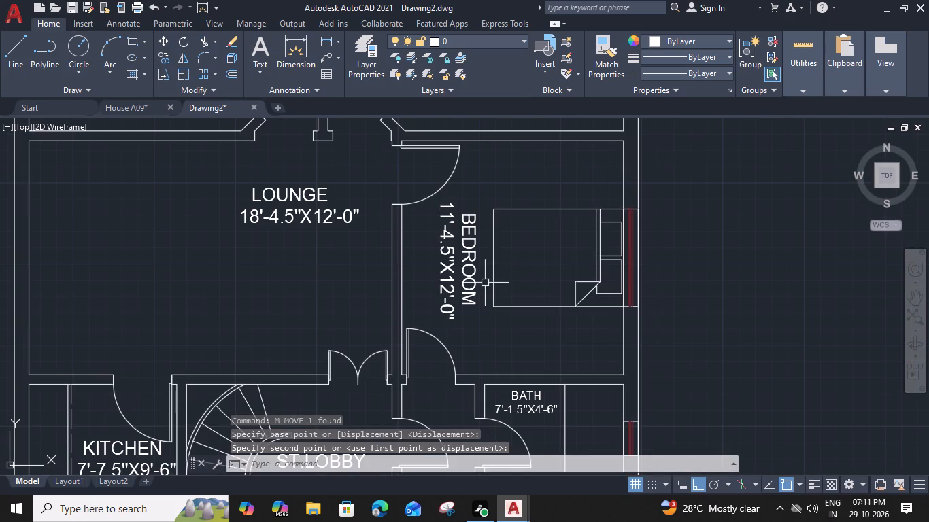
middle_drag(479, 264, 513, 351)
middle_drag(354, 217, 406, 298)
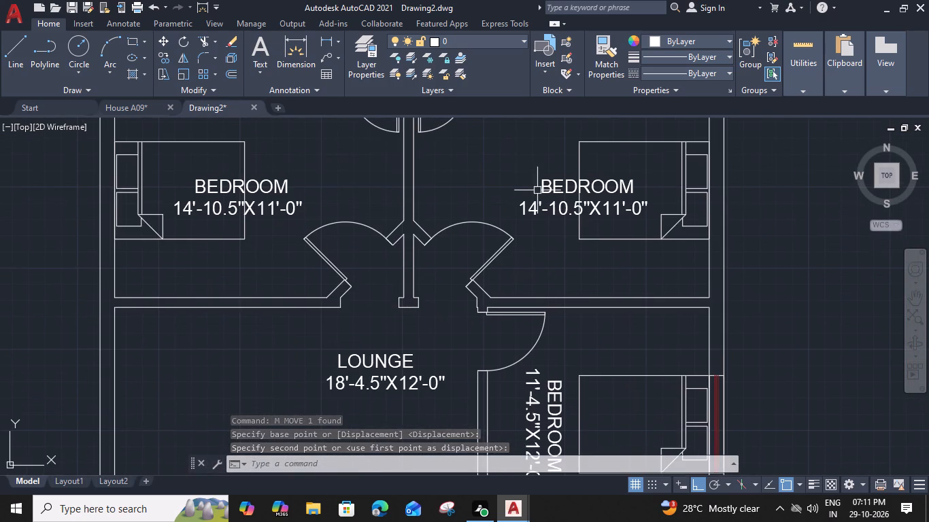
click(547, 186)
middle_drag(511, 215, 446, 227)
key(r)
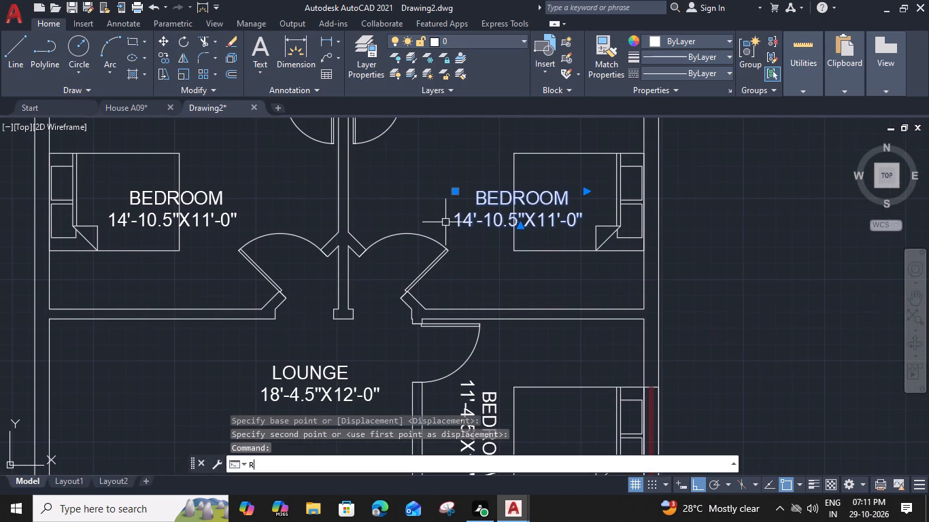
text(O)
key(space)
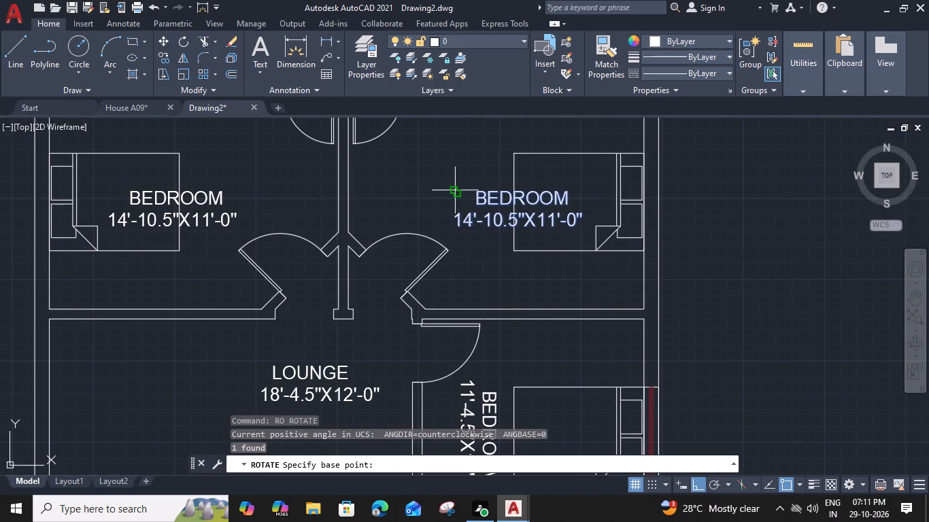
click(455, 190)
scroll(458, 296, up, 1)
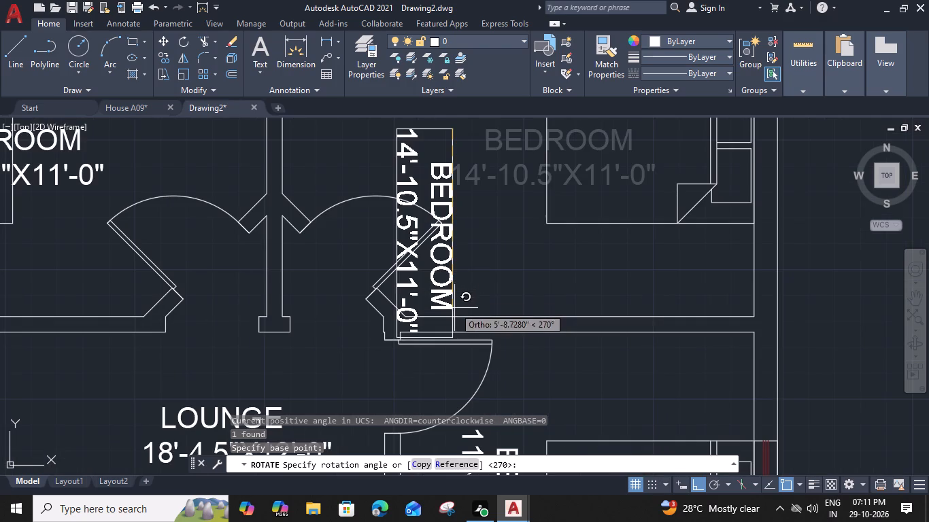
click(453, 309)
Move the northeast bedroom's vertical label about 3' north, clear of the door swing, and east to just beside the bed's foot.
scroll(465, 256, down, 1)
middle_drag(469, 247, 447, 304)
click(431, 251)
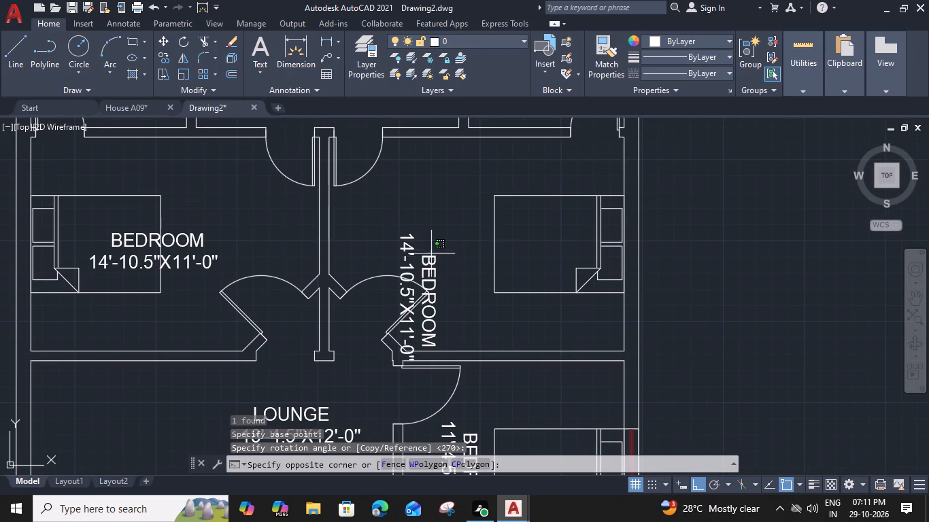
click(429, 267)
key(m)
key(space)
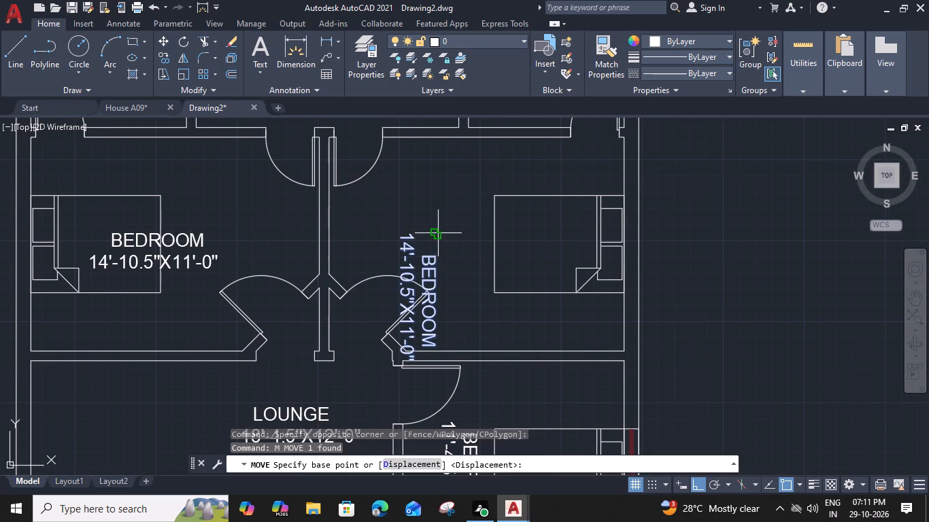
click(436, 234)
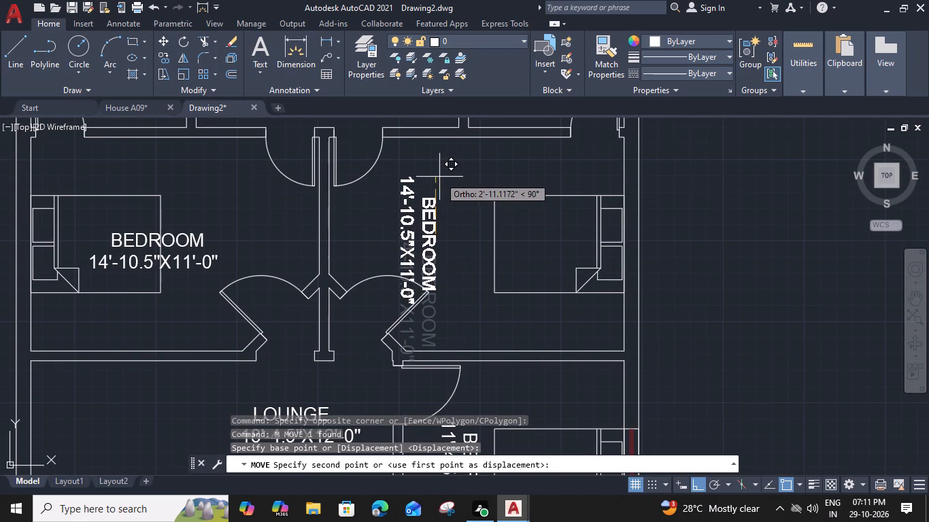
click(435, 175)
click(436, 201)
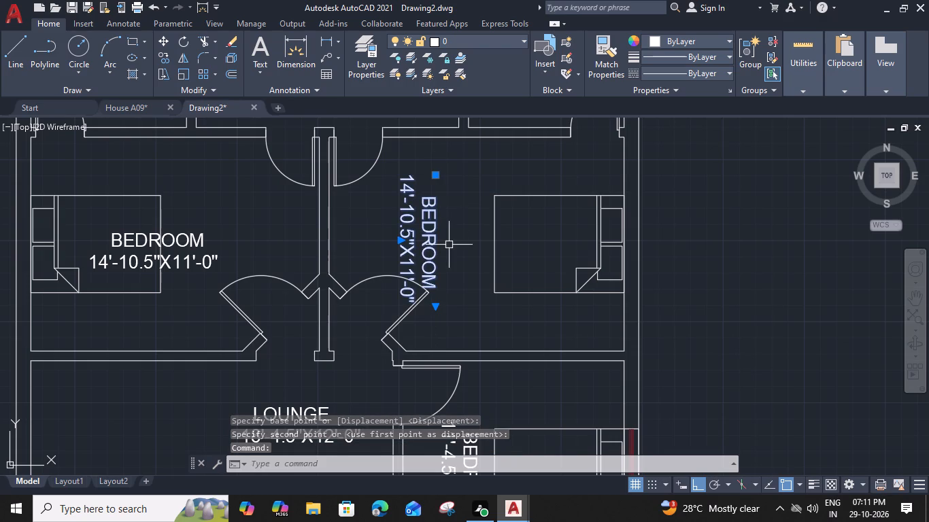
text(M)
key(space)
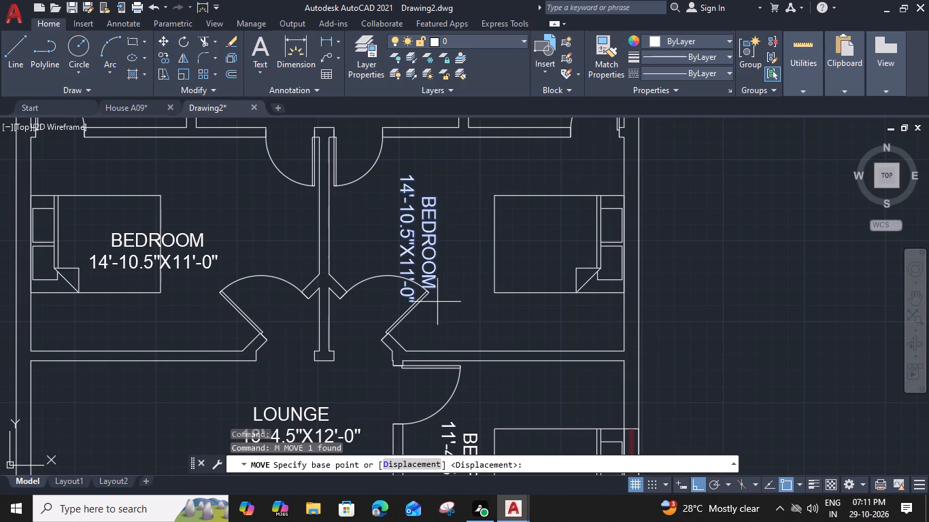
click(436, 304)
click(474, 302)
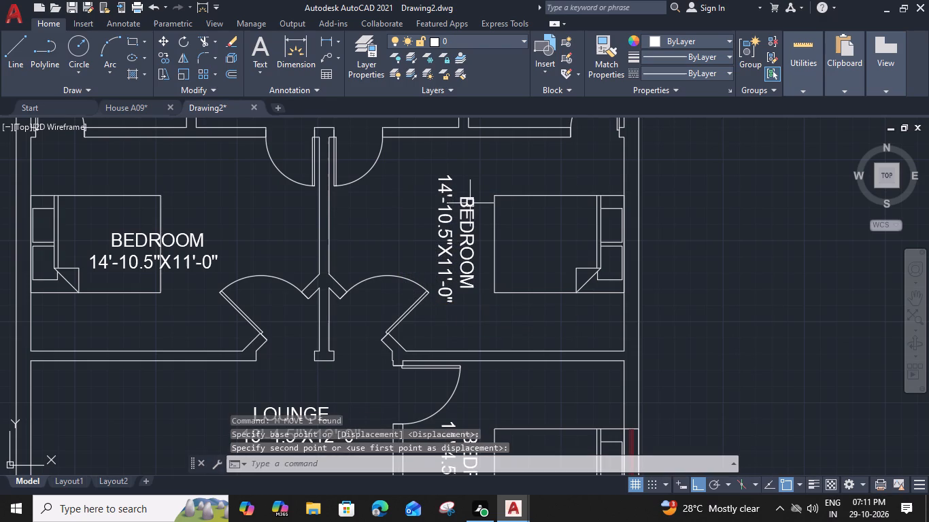
Rotate the northwest bedroom's BEDROOM 14'-10.5"X11'-0" label 90° about its upper-left corner so it reads vertically upward.
middle_drag(369, 246, 533, 250)
click(354, 247)
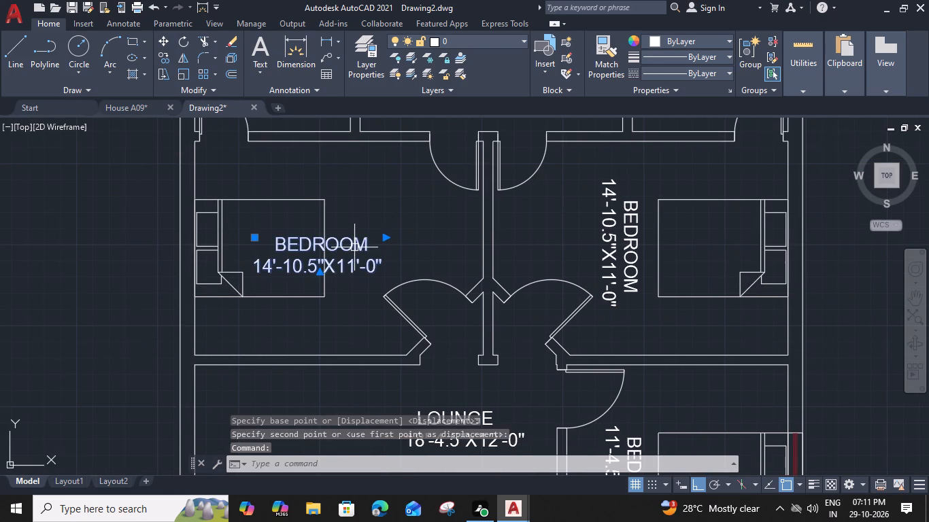
text(RO)
key(space)
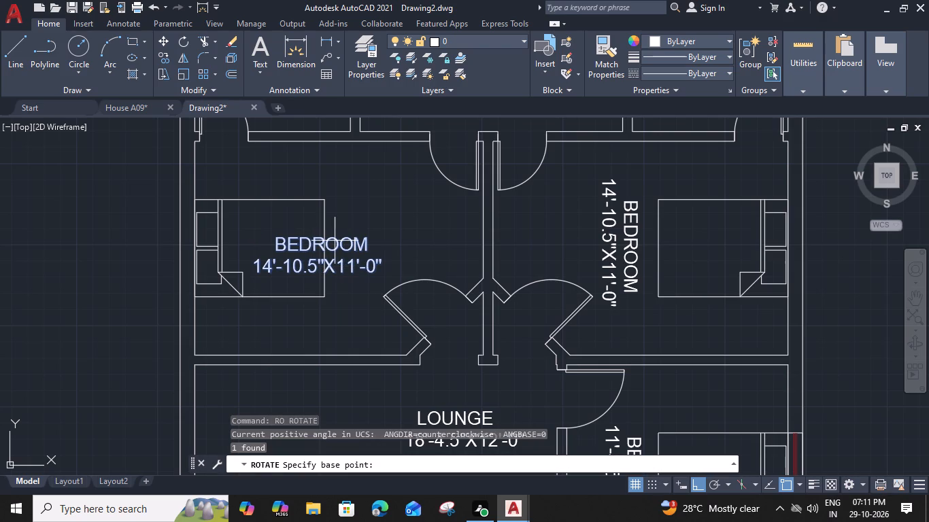
click(254, 235)
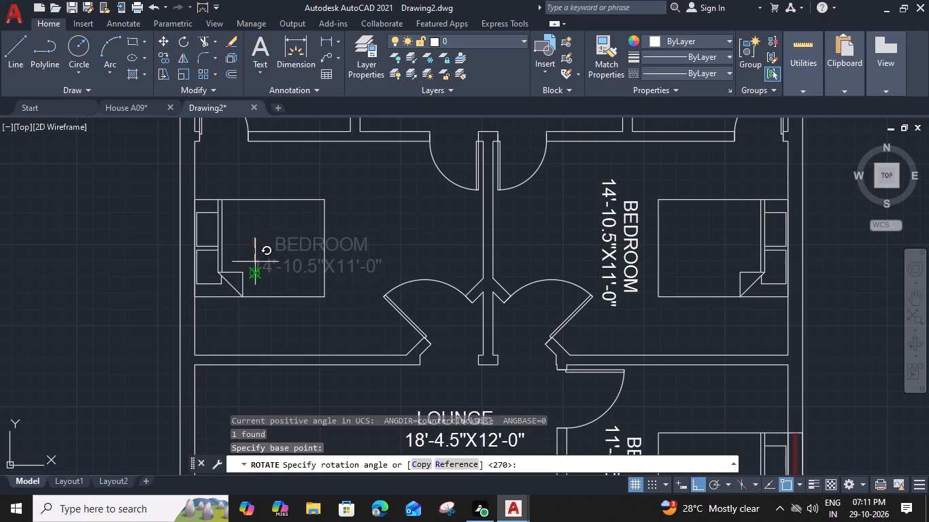
scroll(254, 212, up, 1)
click(254, 212)
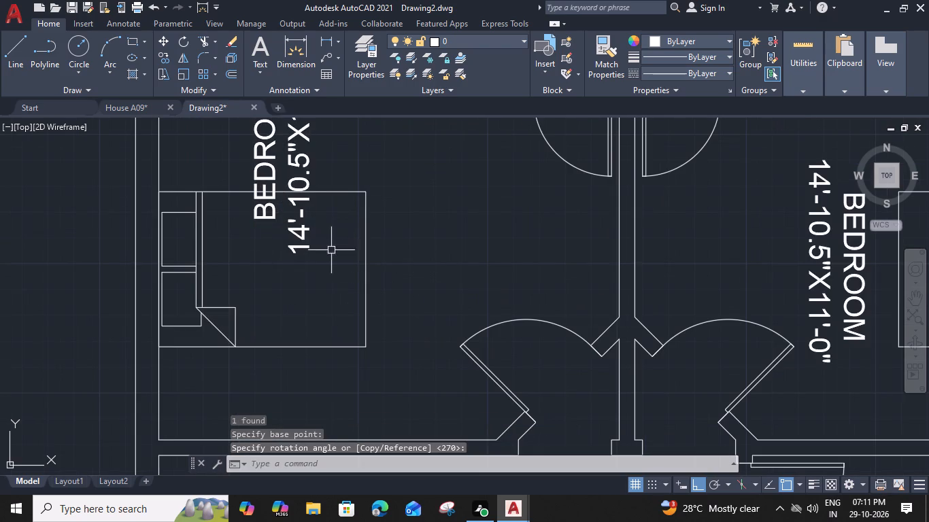
Move the northwest bedroom's vertical label about 4' east and 3'-9" south, just beyond the foot of the bed.
drag(324, 236, 316, 245)
click(281, 267)
key(m)
key(space)
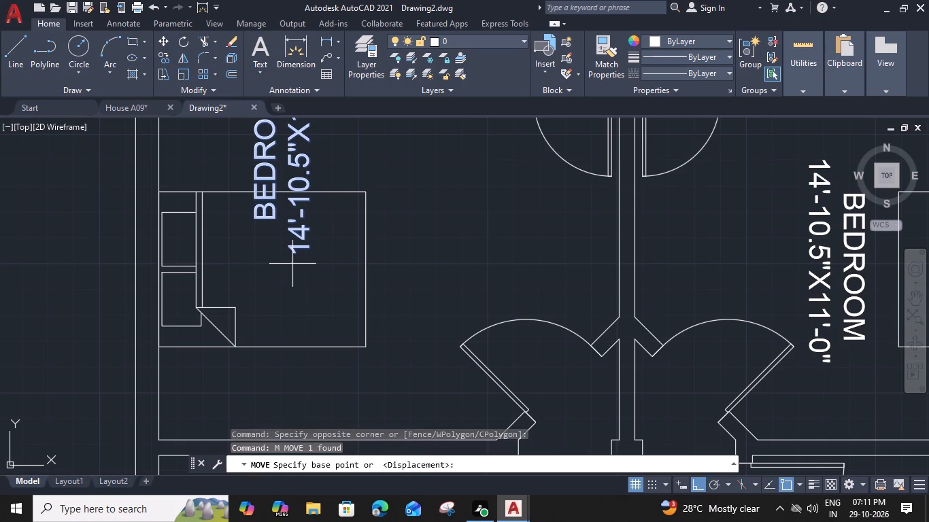
click(311, 256)
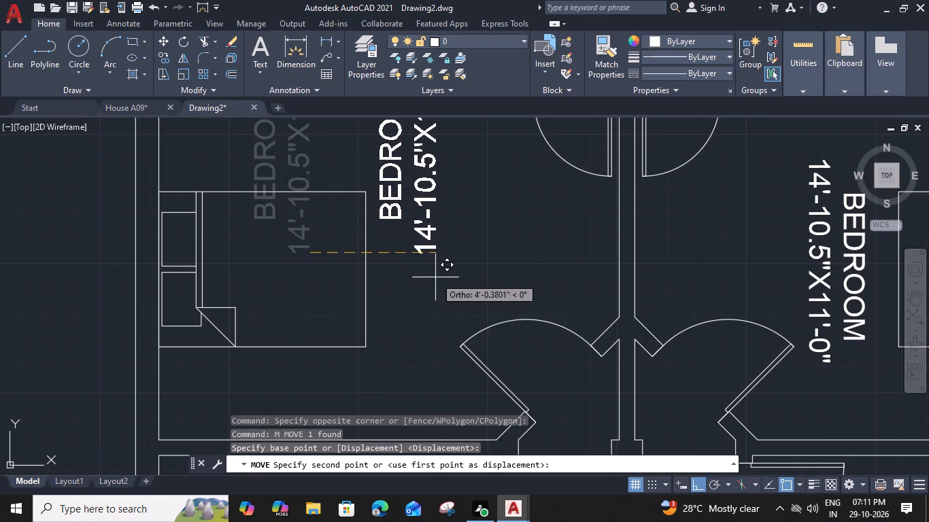
click(439, 277)
click(388, 218)
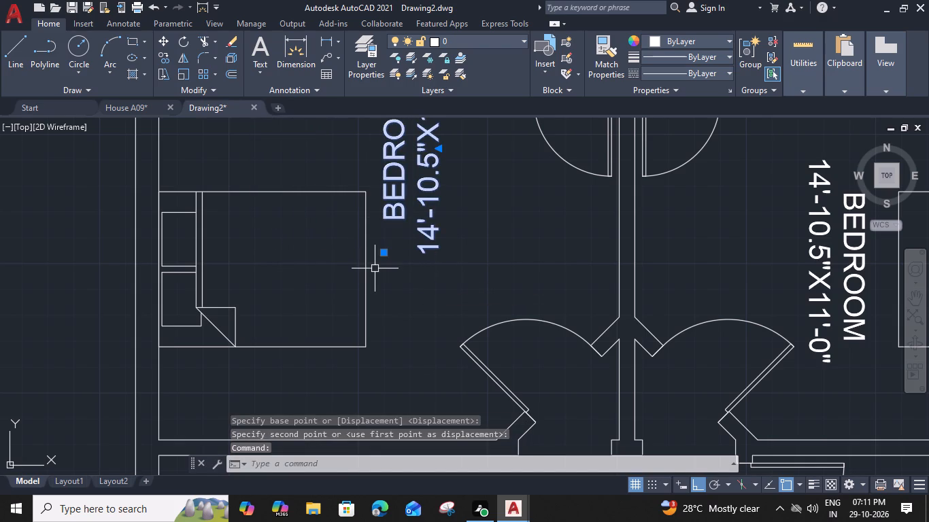
text(M)
key(space)
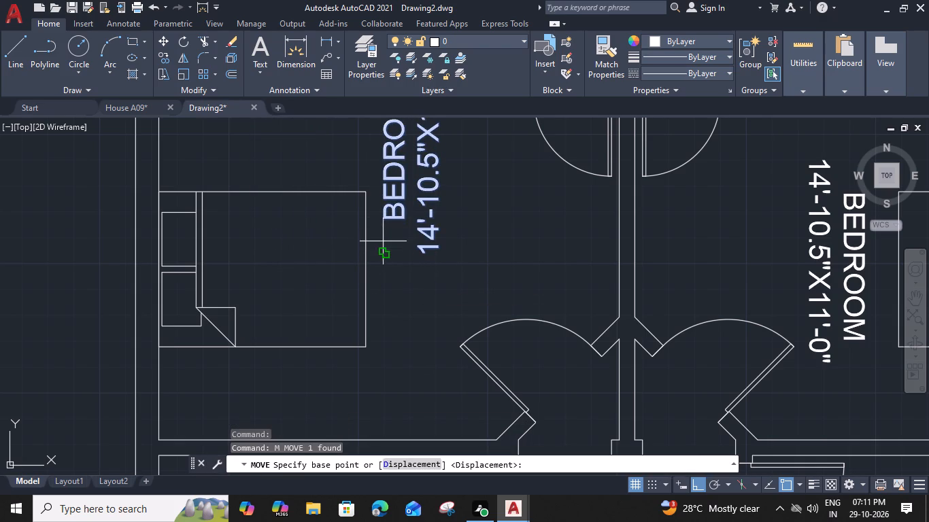
drag(383, 251, 383, 258)
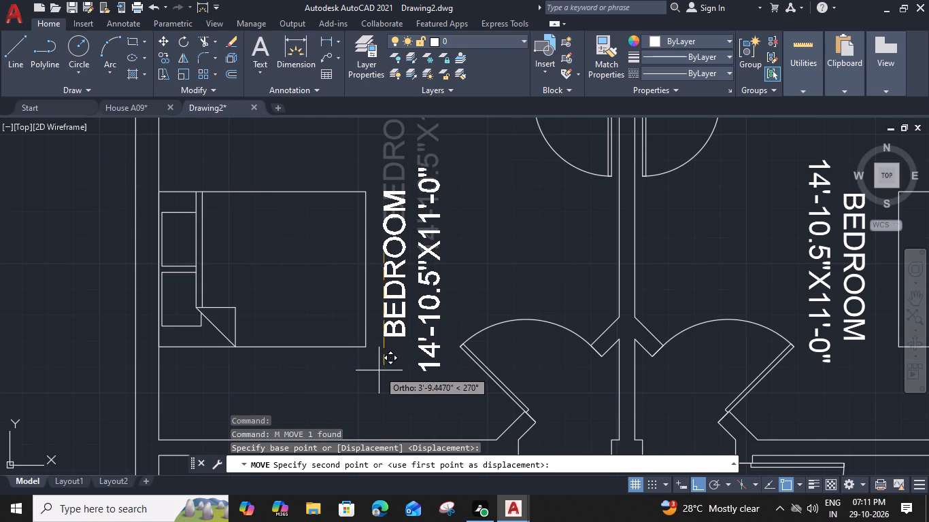
click(378, 373)
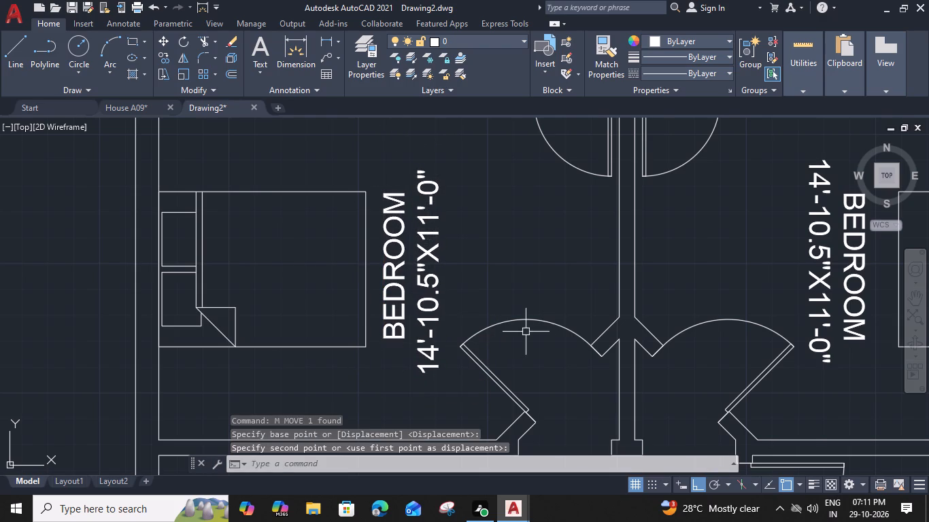
Review the plan from the north bedrooms down to the drawing room and check the Home - Space Planner furniture blocks.
scroll(526, 332, down, 2)
middle_drag(539, 367, 466, 336)
middle_drag(466, 337, 456, 336)
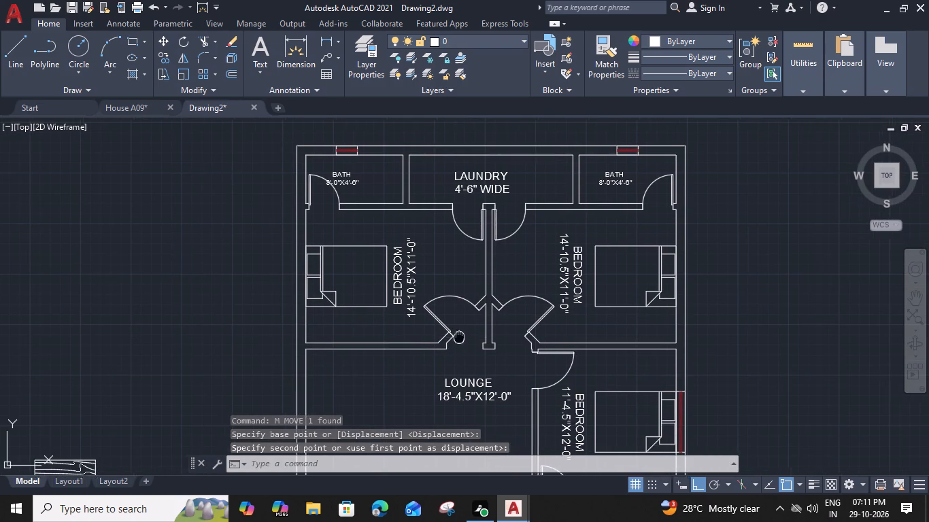
middle_drag(456, 336, 382, 312)
middle_drag(396, 341, 376, 299)
middle_drag(364, 375, 377, 324)
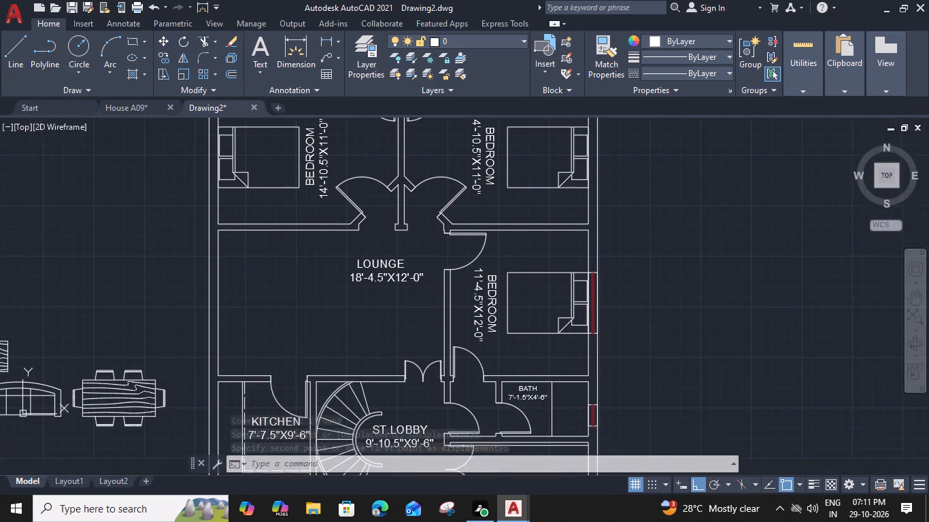
middle_drag(377, 324, 377, 323)
middle_drag(356, 381, 364, 333)
middle_drag(336, 398, 345, 374)
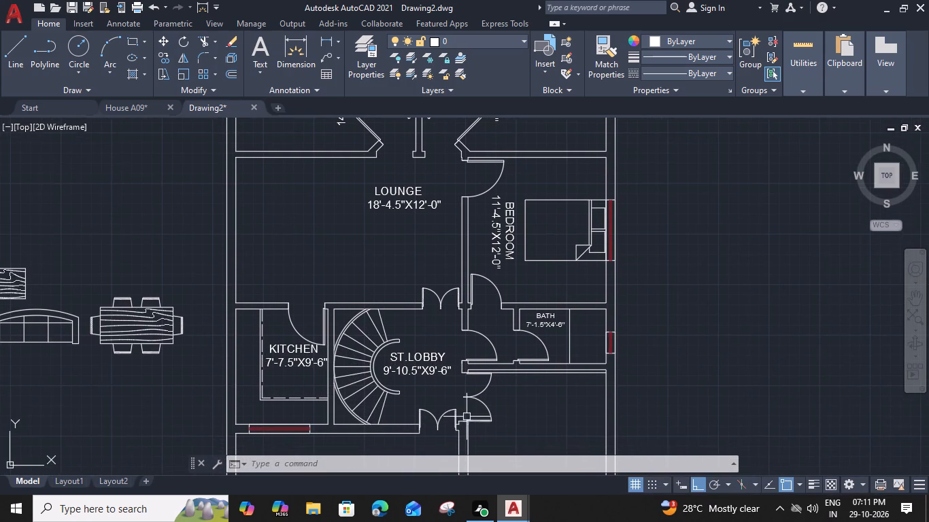
middle_drag(463, 411, 443, 385)
middle_drag(532, 389, 518, 367)
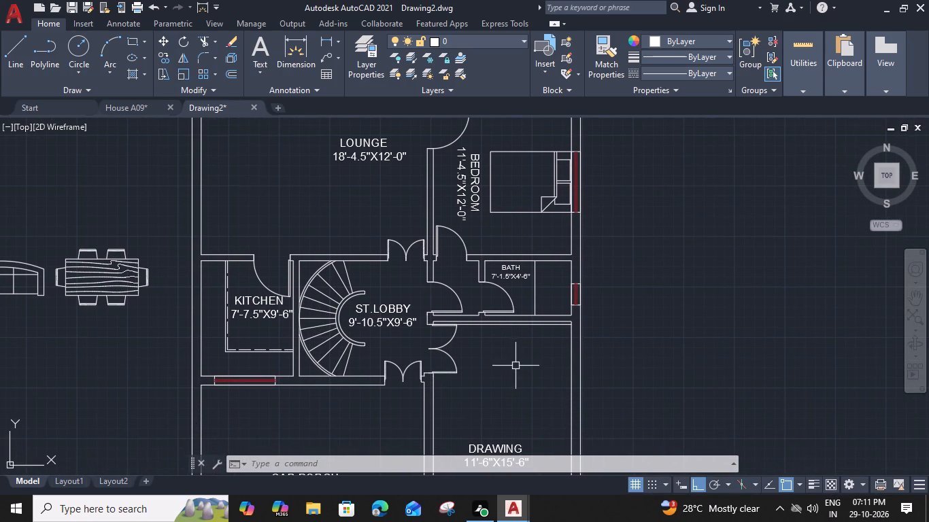
middle_drag(482, 383, 494, 311)
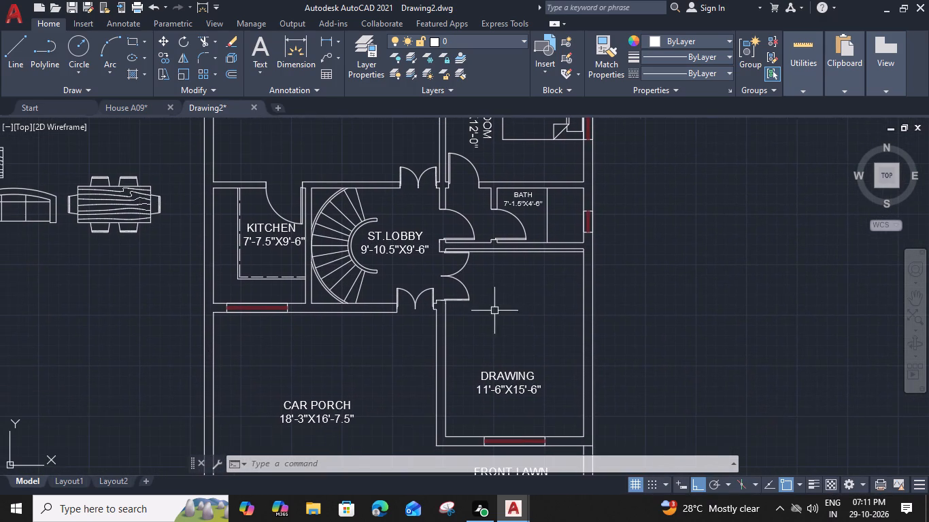
middle_drag(511, 337, 491, 331)
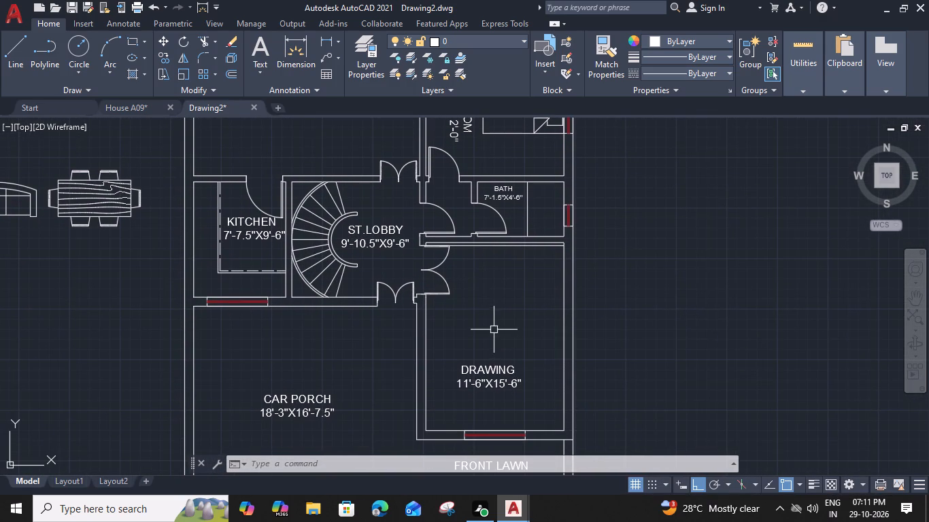
key(ctrl+2)
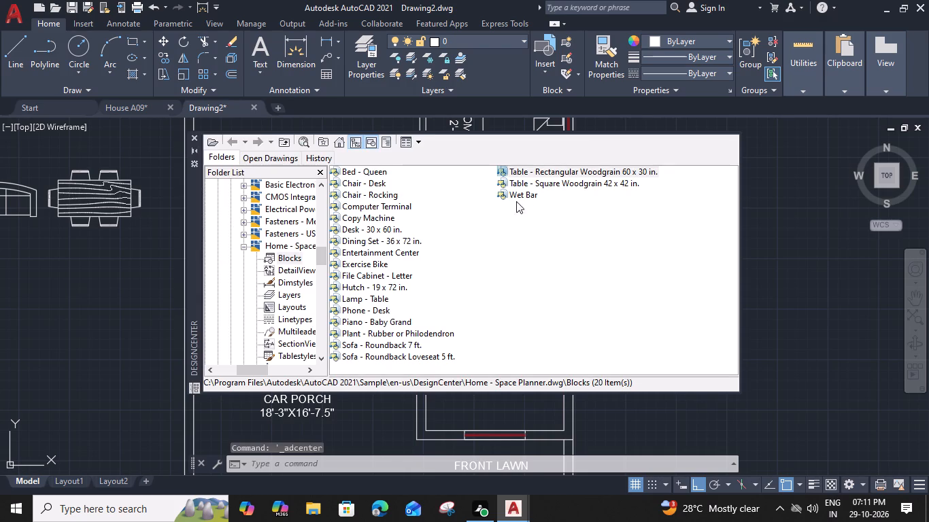
click(195, 135)
Move the three-seat roundback sofa from outside the plan into the drawing room, with its east back corner on the east wall.
scroll(229, 312, down, 1)
middle_drag(231, 311, 323, 286)
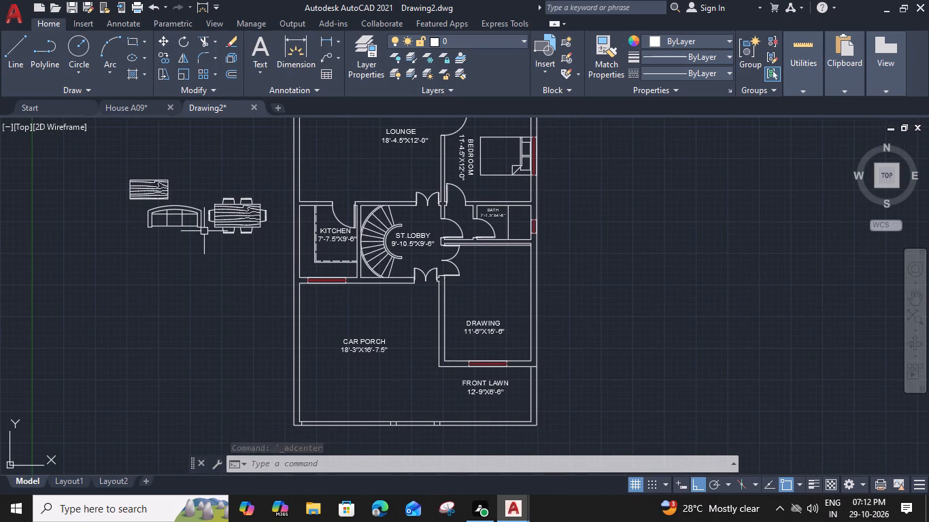
click(195, 220)
key(m)
key(space)
scroll(176, 203, up, 1)
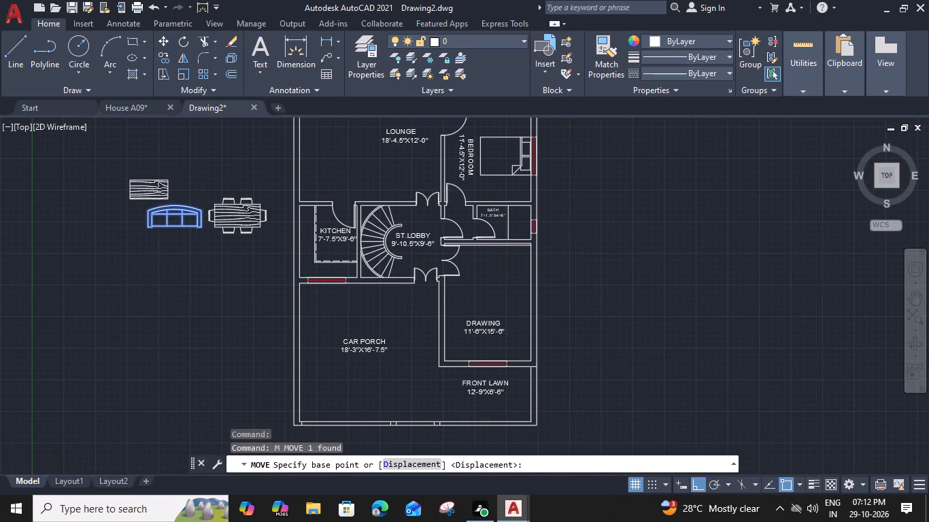
drag(214, 215, 214, 223)
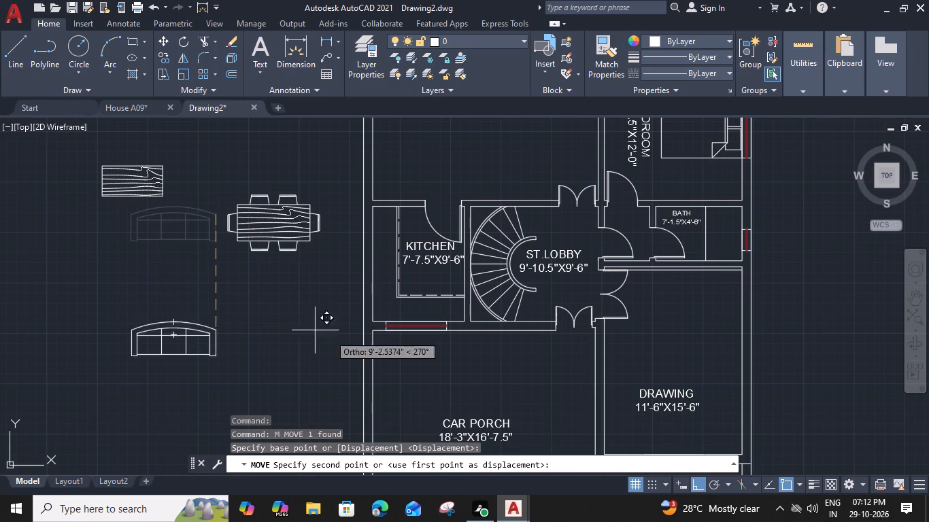
click(736, 319)
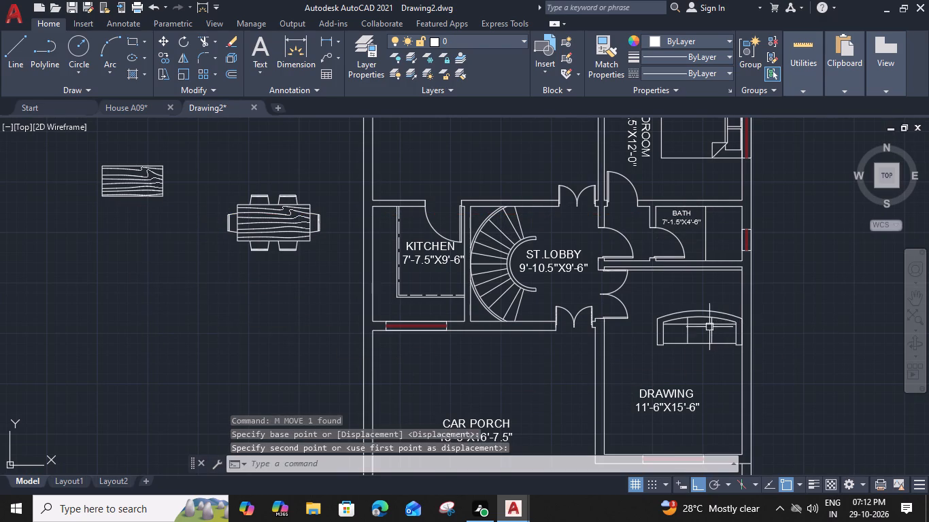
key(Escape)
Rotate the three-seat roundback sofa 270° about its back corner on the drawing room's east wall so its back faces east.
click(683, 308)
click(649, 336)
middle_drag(649, 333, 484, 273)
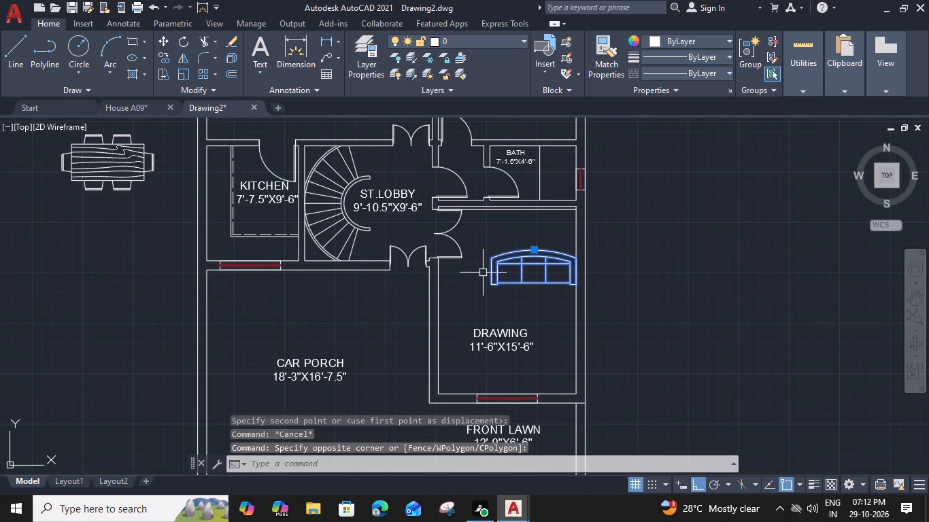
text(RO)
key(space)
scroll(556, 256, up, 1)
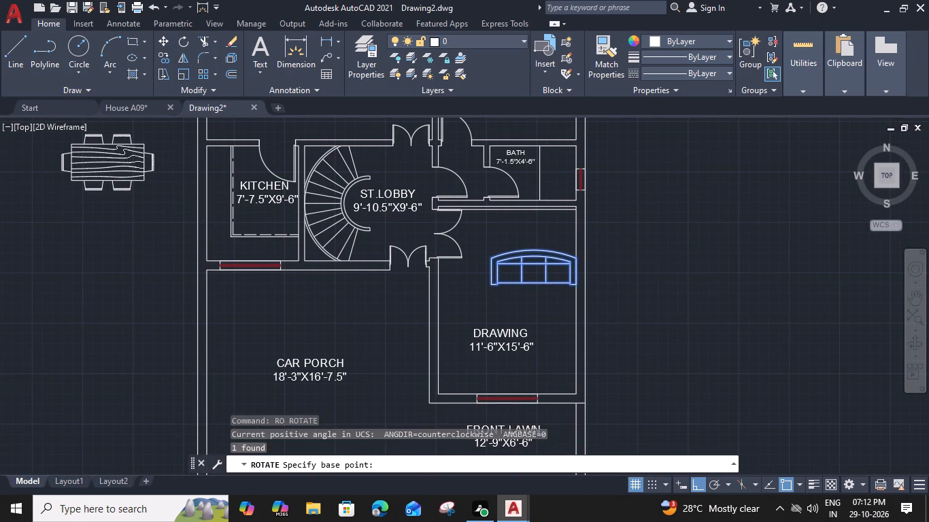
click(589, 260)
scroll(587, 302, up, 1)
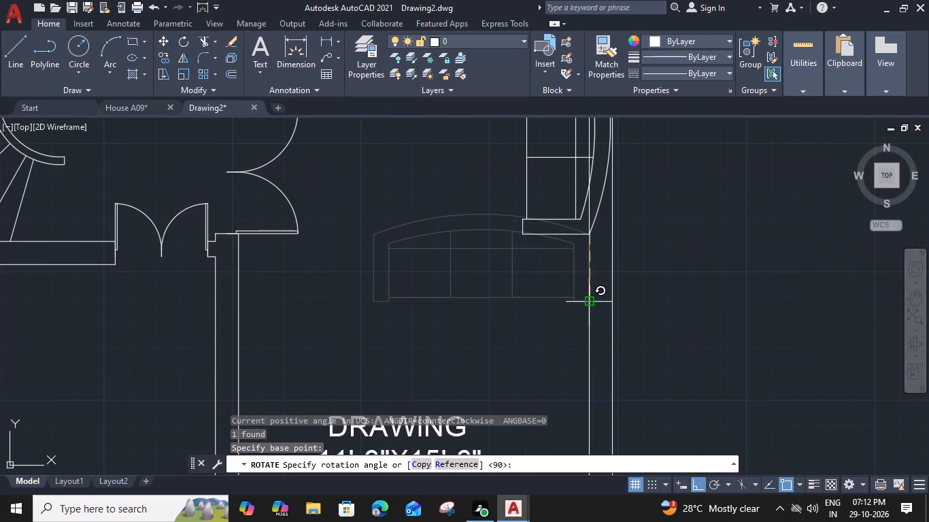
click(587, 302)
Move the rotated sofa straight south along the drawing room's east wall until it lies beside the DRAWING label.
click(538, 222)
click(505, 263)
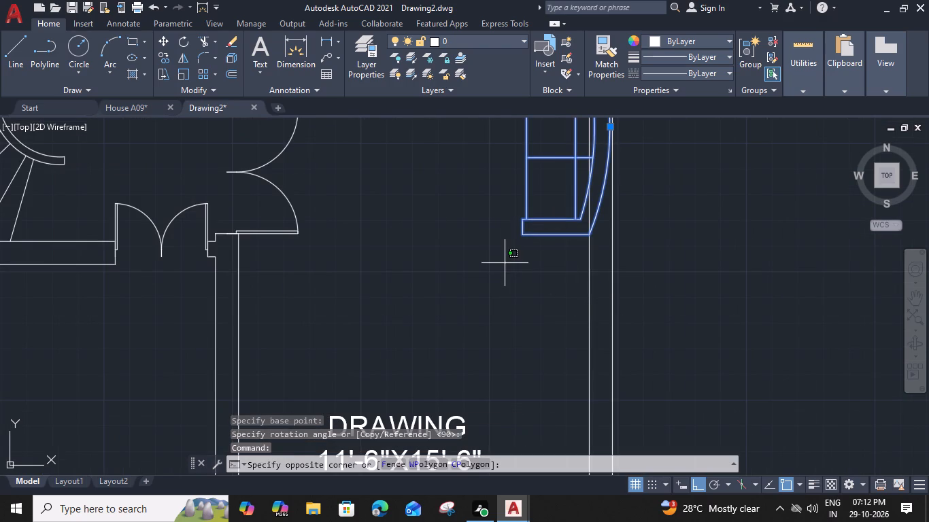
text(M)
key(space)
drag(524, 235, 524, 245)
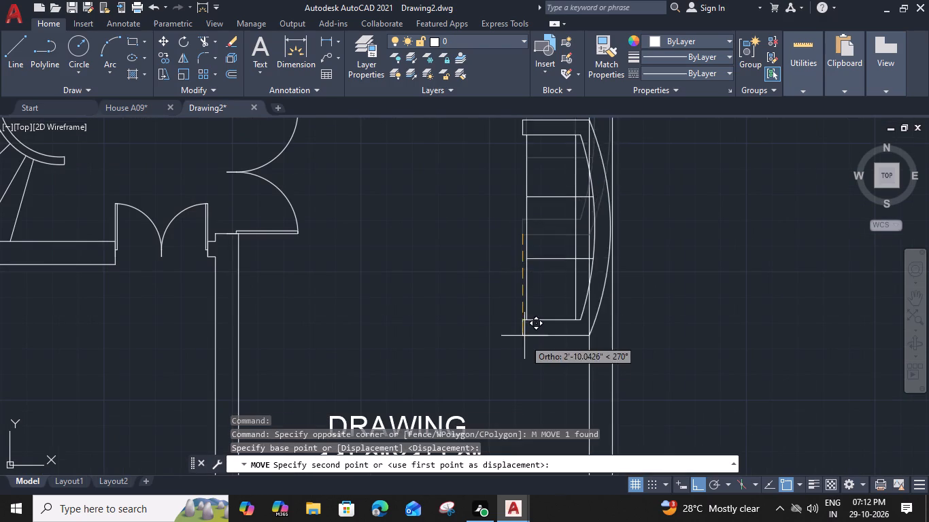
middle_drag(524, 351, 509, 201)
click(510, 334)
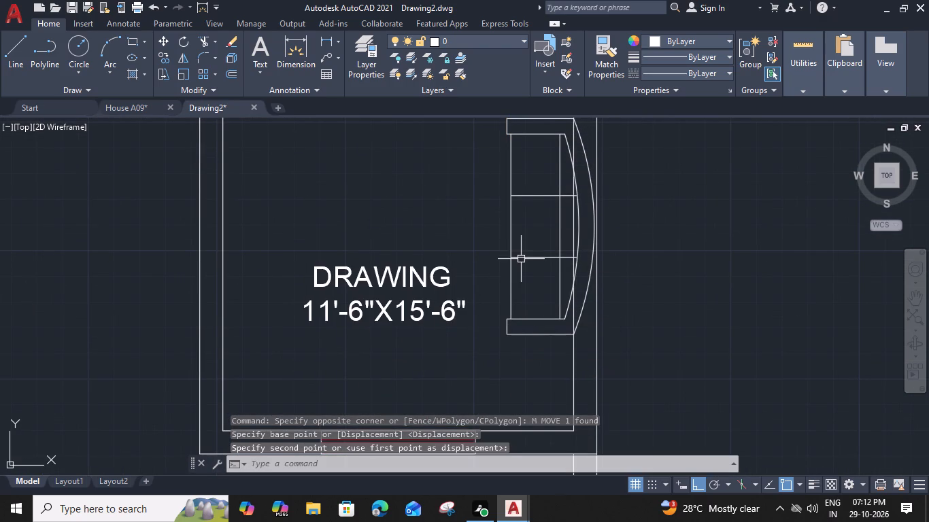
Move the sofa about 1' west so its curved back sits clear inside the drawing room's east wall.
click(521, 259)
key(m)
key(space)
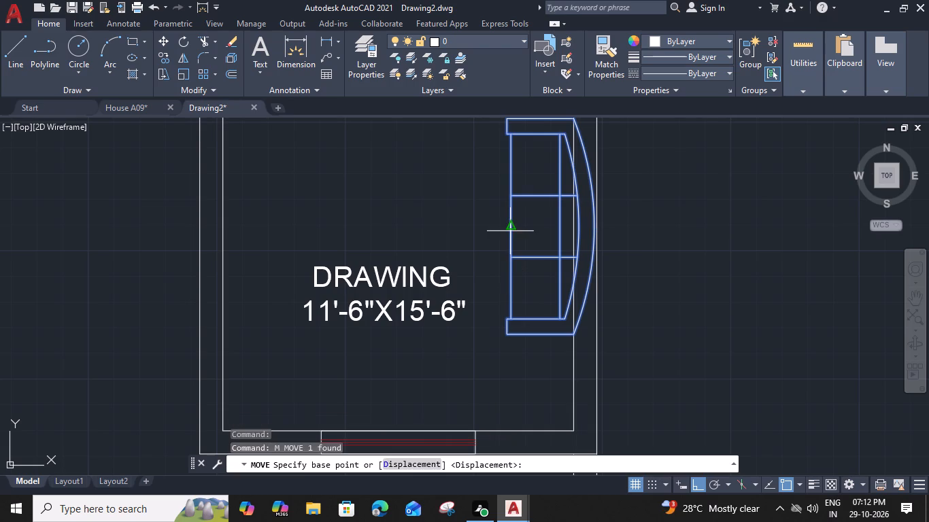
click(512, 225)
click(479, 225)
Rotate the plain rectangular wood-grain table outside the plan 270° about its northeast corner so it stands north-south.
scroll(479, 226, down, 1)
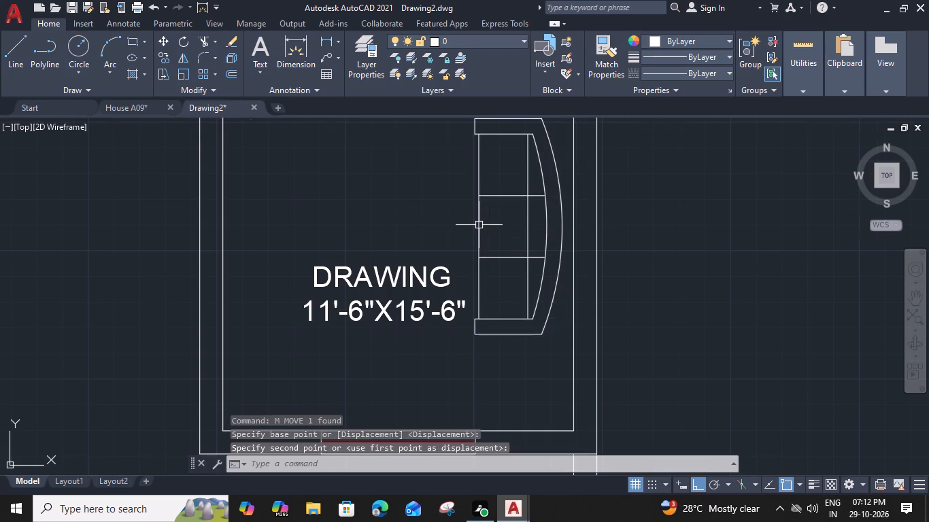
scroll(479, 226, down, 1)
middle_drag(454, 306, 518, 349)
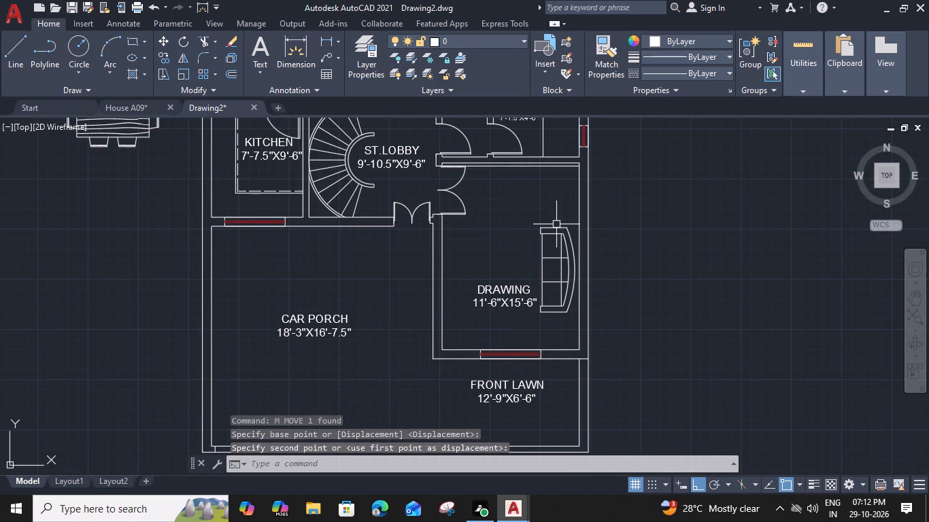
scroll(554, 223, down, 1)
middle_drag(541, 225, 609, 301)
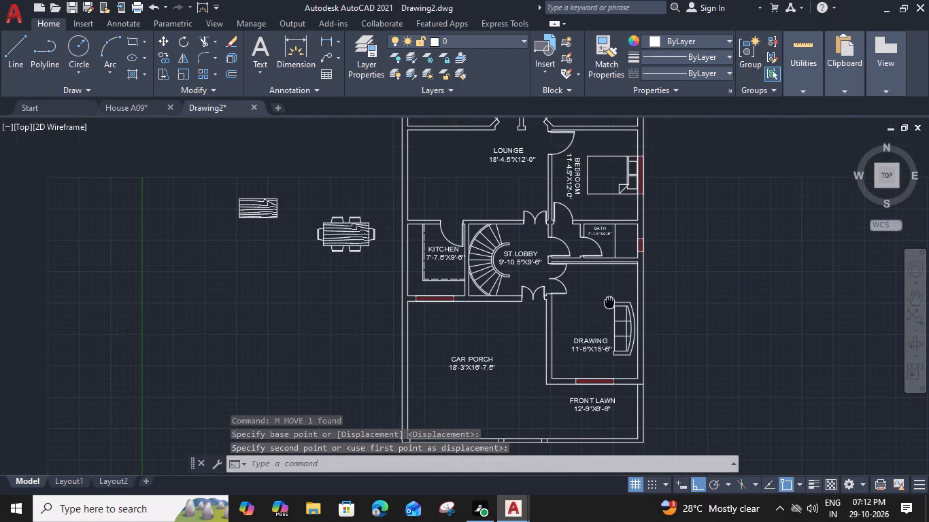
drag(282, 194, 278, 203)
click(263, 237)
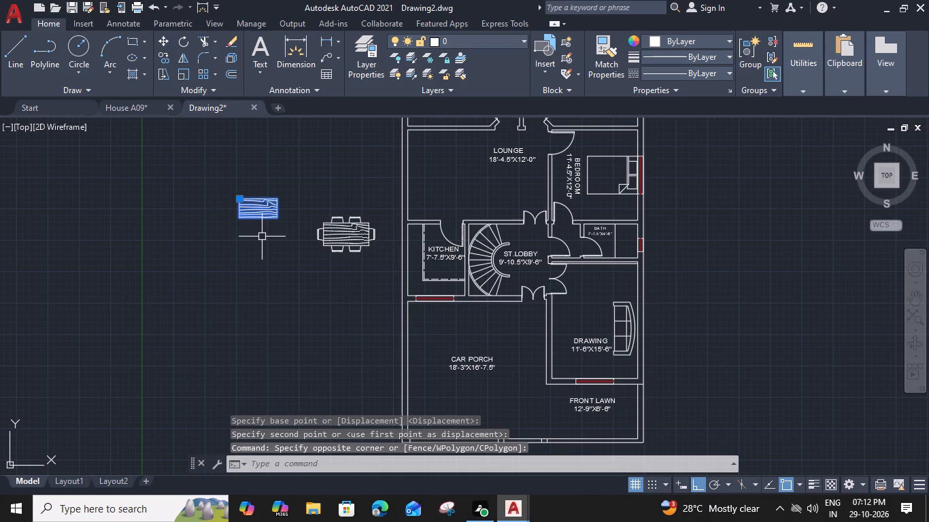
text(RO)
key(space)
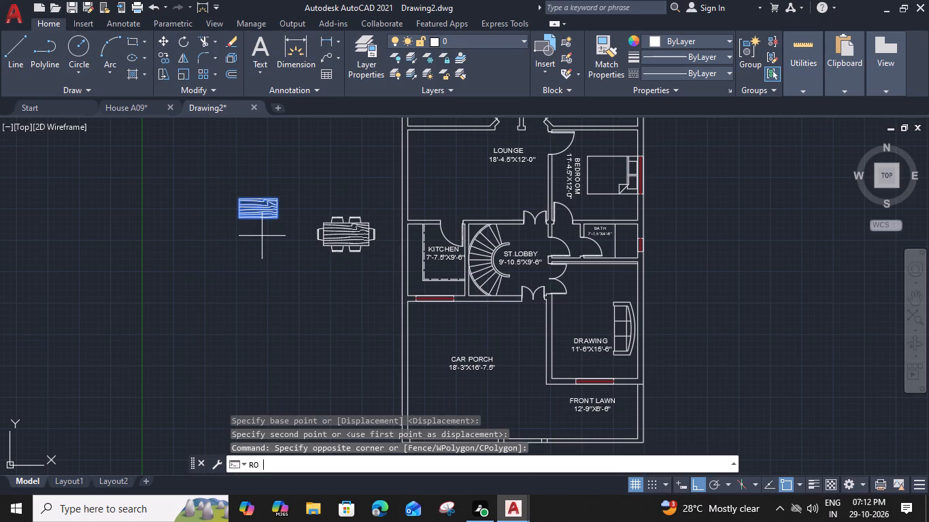
scroll(282, 196, up, 2)
click(269, 201)
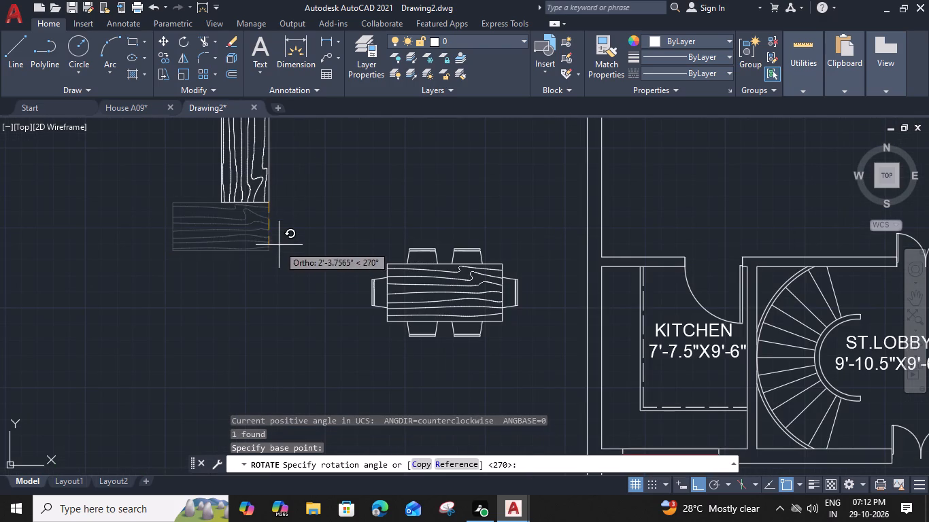
scroll(275, 239, up, 2)
click(260, 266)
scroll(260, 266, down, 2)
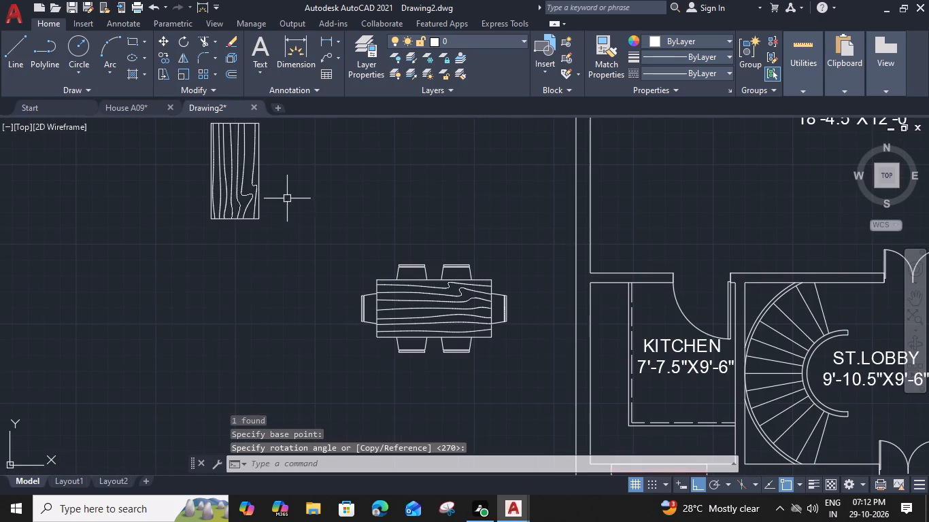
Move the rotated wood-grain table into the drawing room, snapping its east side's midpoint to the midpoint of the sofa's front edge.
drag(288, 197, 280, 207)
click(172, 277)
key(m)
key(space)
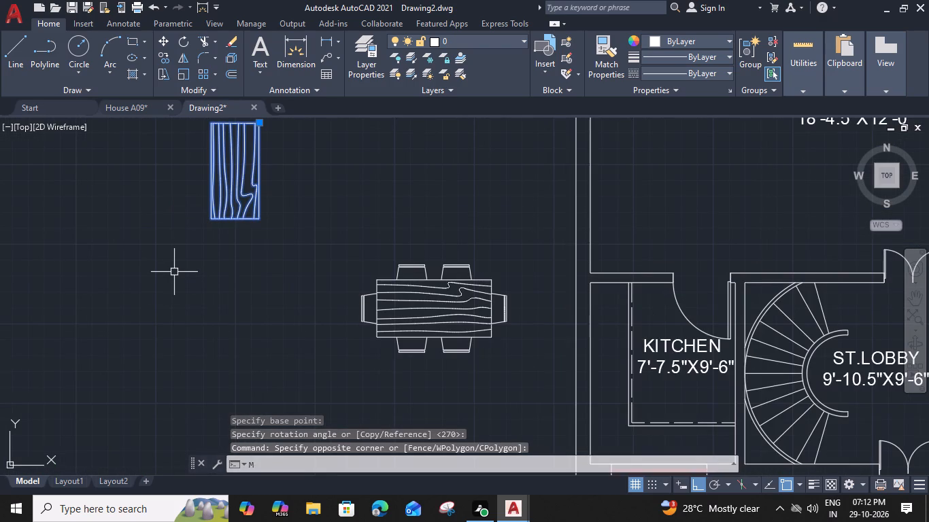
click(260, 170)
scroll(275, 241, down, 3)
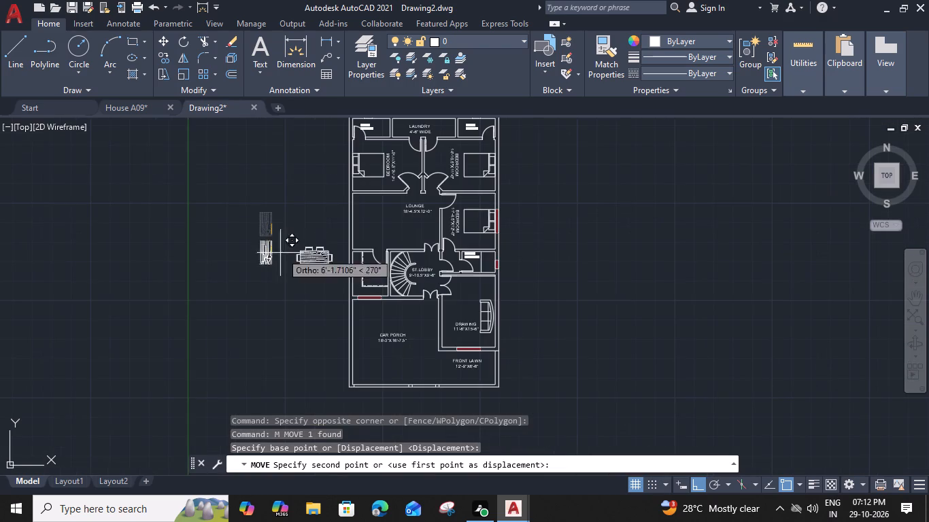
scroll(454, 337, up, 2)
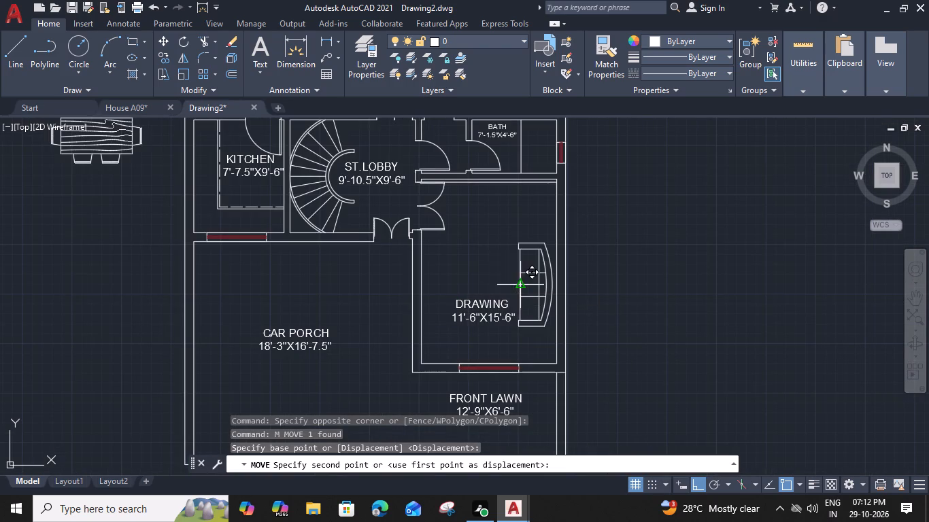
click(518, 285)
Move the DRAWING 11'-6"X15'-6" label about 7'-9" north, clear of the table and sofa.
click(467, 317)
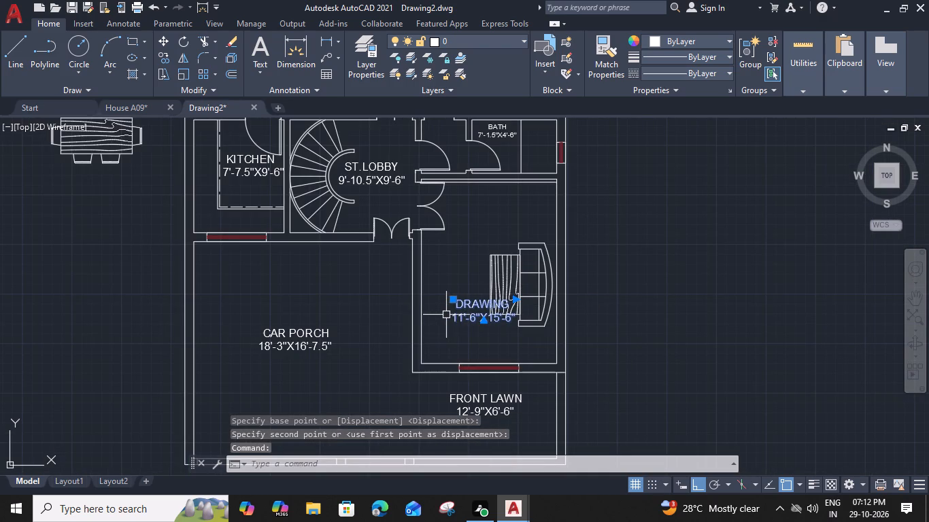
key(m)
key(space)
click(452, 302)
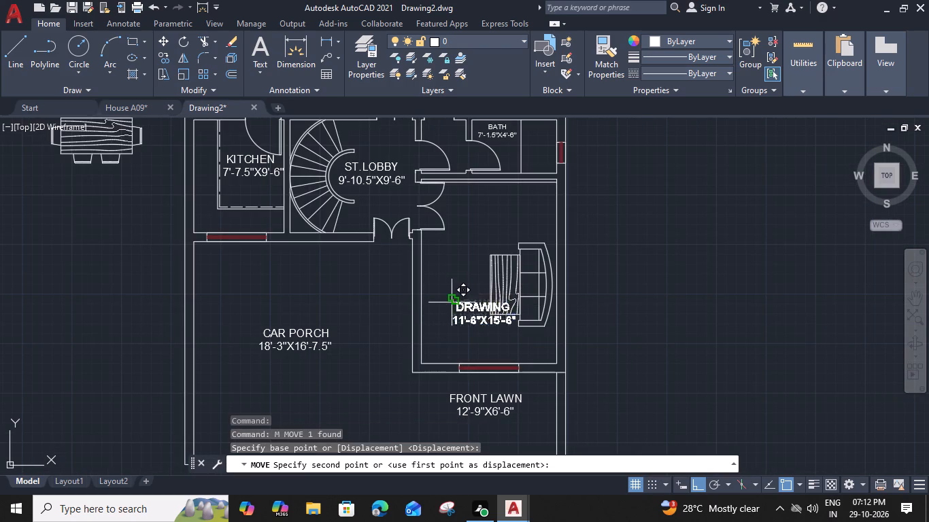
scroll(444, 210, up, 2)
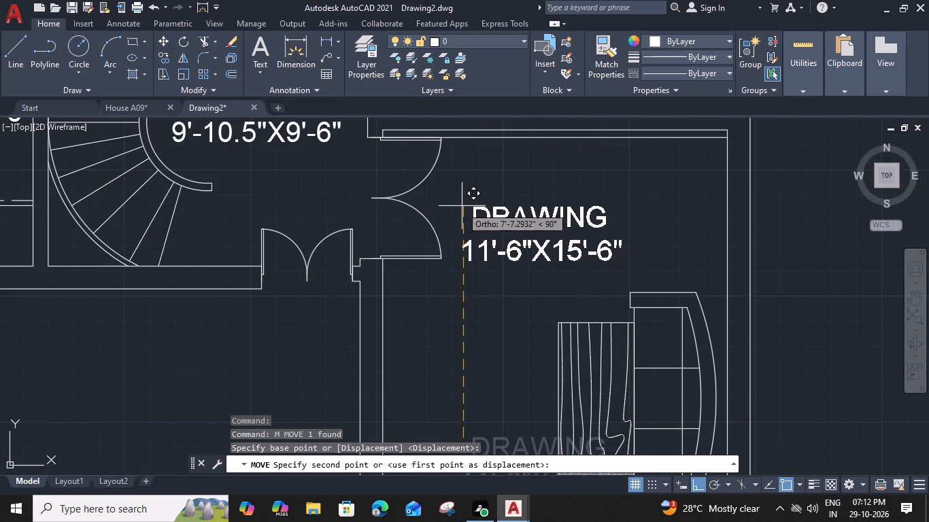
click(462, 201)
Move the drawing room table about 1' west to leave a gap in front of the sofa.
click(579, 318)
click(543, 354)
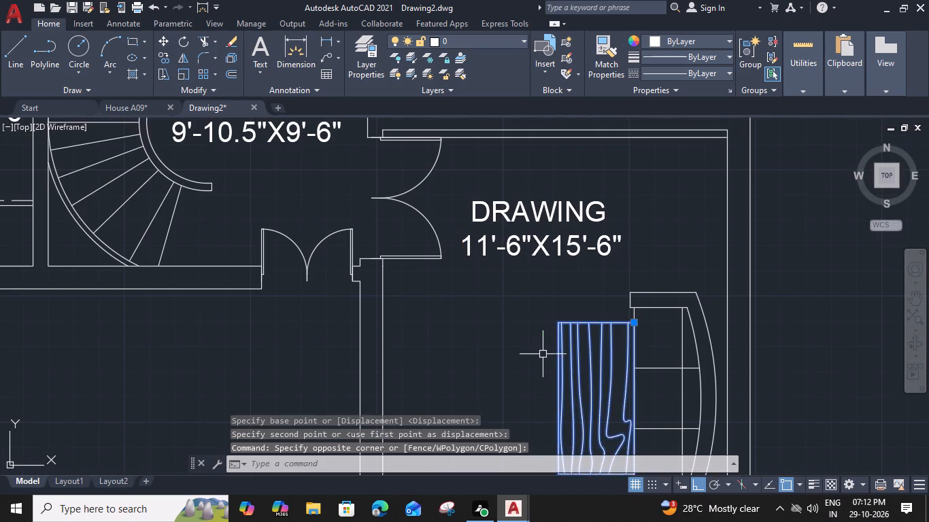
middle_drag(531, 326, 497, 171)
key(m)
key(space)
scroll(517, 243, up, 2)
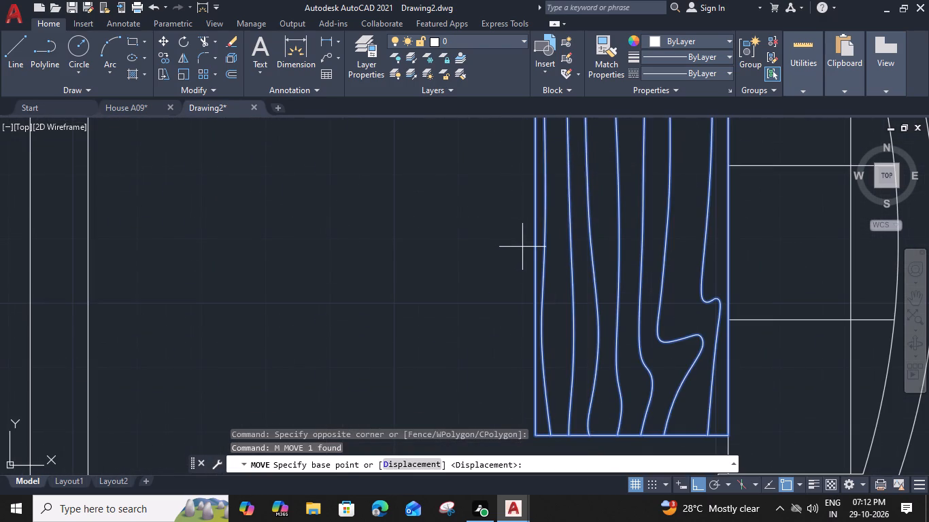
click(535, 236)
click(448, 250)
scroll(448, 250, down, 3)
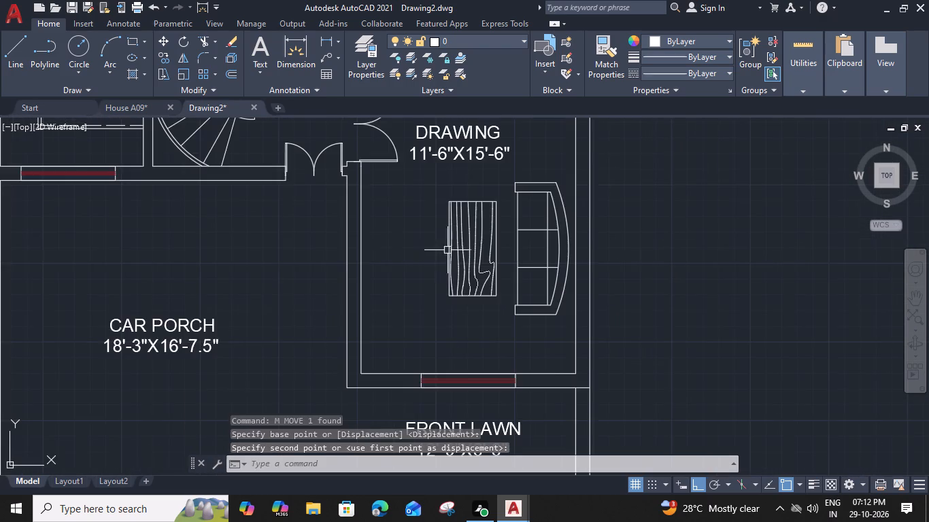
Move the six-chair dining table from outside the plan straight east onto the wall between the lounge and kitchen.
middle_drag(395, 248, 503, 319)
middle_drag(376, 273, 501, 408)
scroll(341, 262, down, 1)
middle_drag(339, 262, 341, 269)
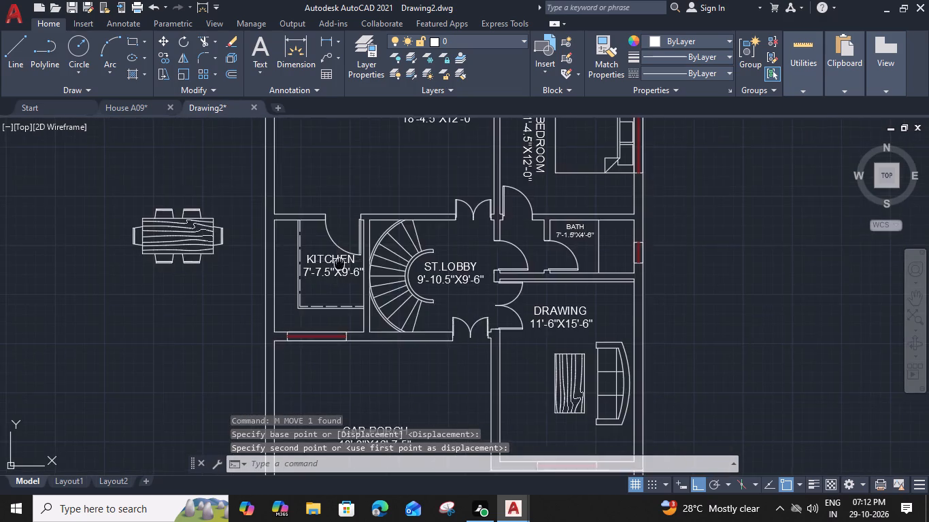
middle_drag(341, 269, 409, 360)
drag(309, 309, 294, 315)
click(213, 363)
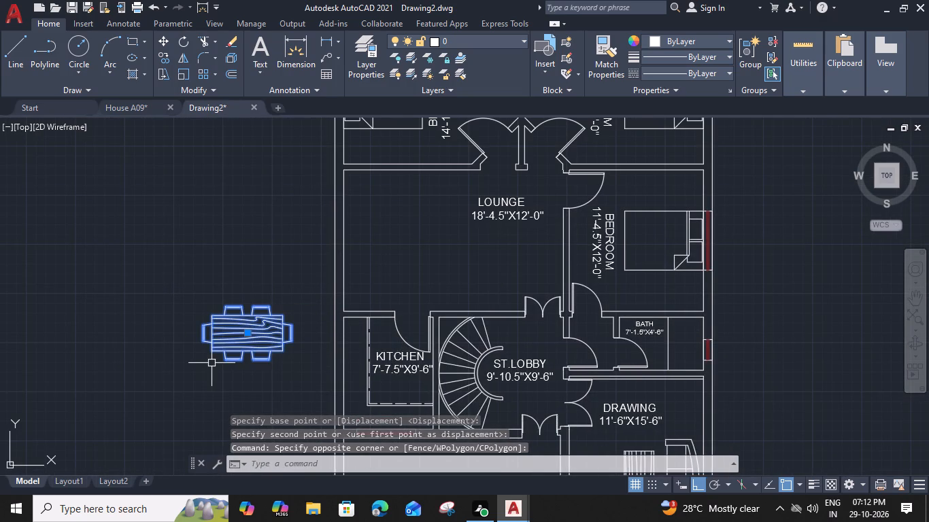
key(m)
key(space)
scroll(277, 330, up, 1)
click(305, 336)
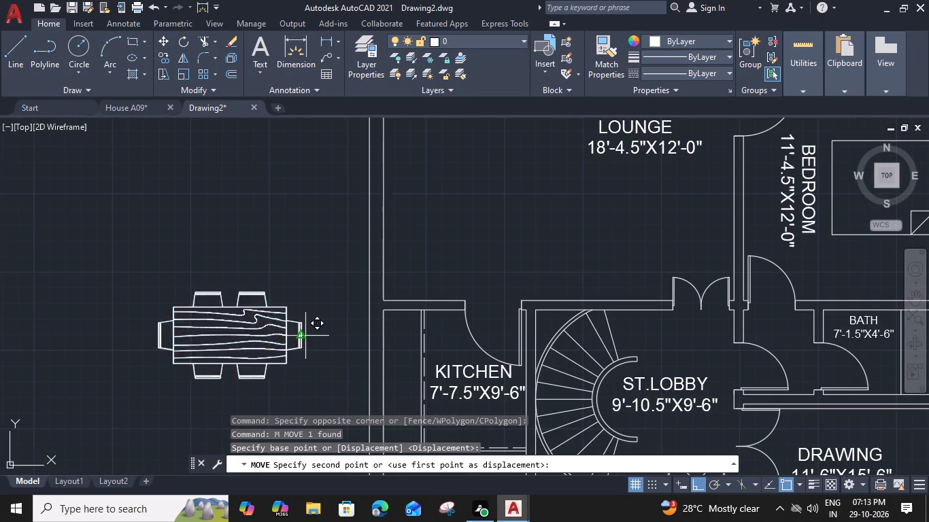
click(585, 297)
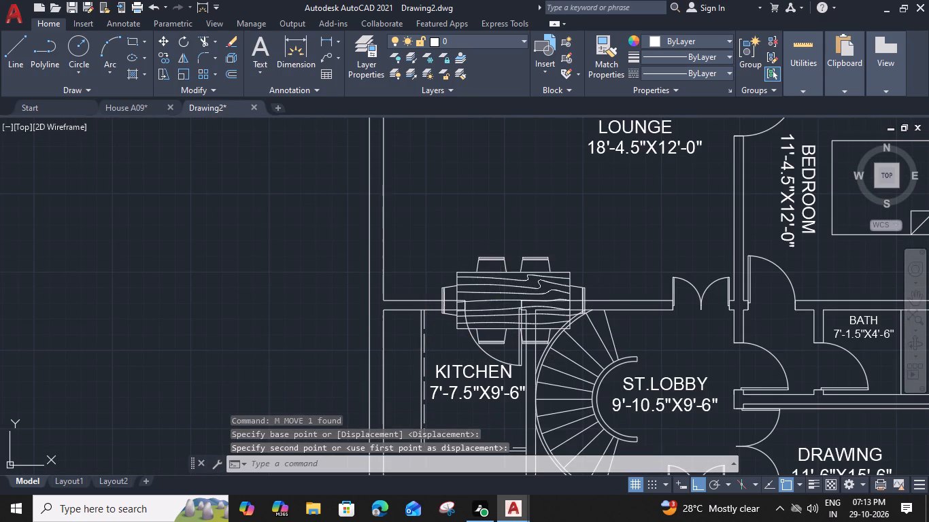
Move the dining table about 5' north into the lounge, southwest of the LOUNGE label.
click(499, 272)
text(M)
key(space)
scroll(511, 268, up, 1)
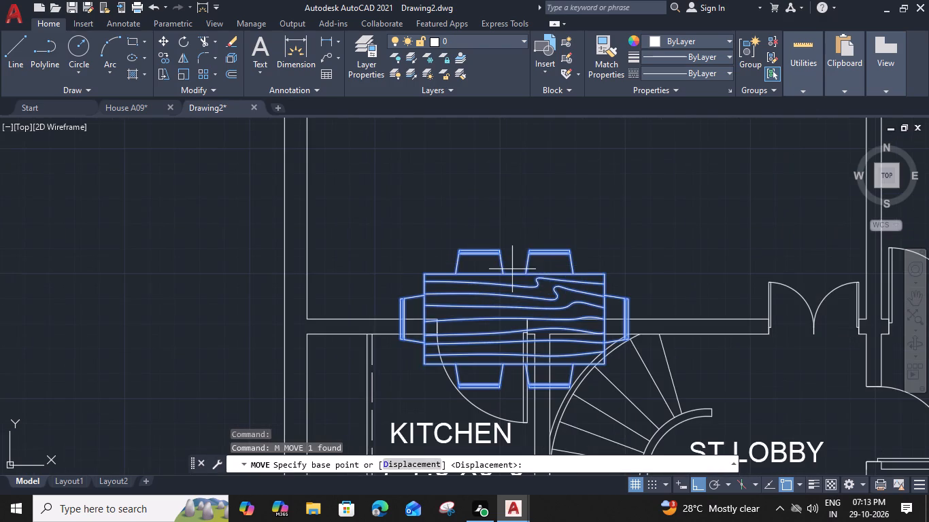
click(512, 272)
middle_drag(519, 160, 506, 281)
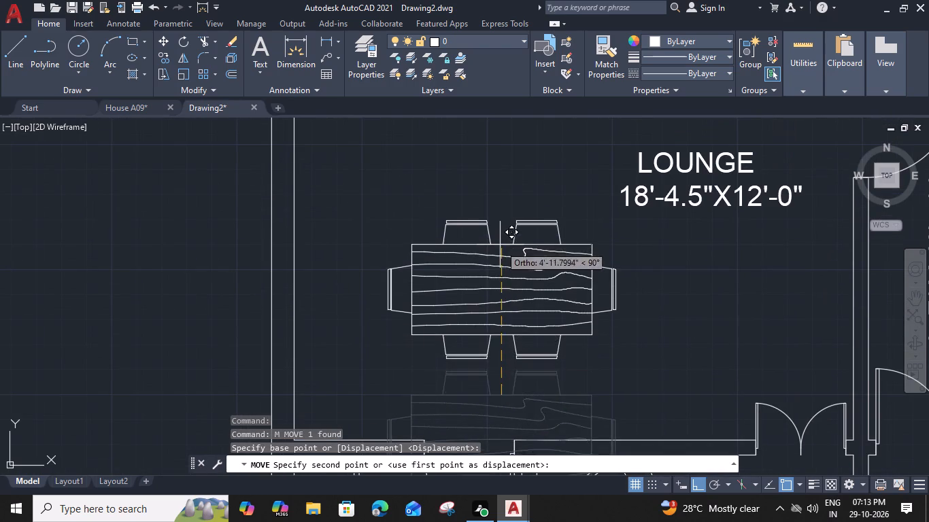
click(500, 245)
Review the lounge, north bedrooms and baths for room labels that overlap furniture or door swings.
scroll(507, 305, down, 2)
middle_drag(527, 309, 527, 307)
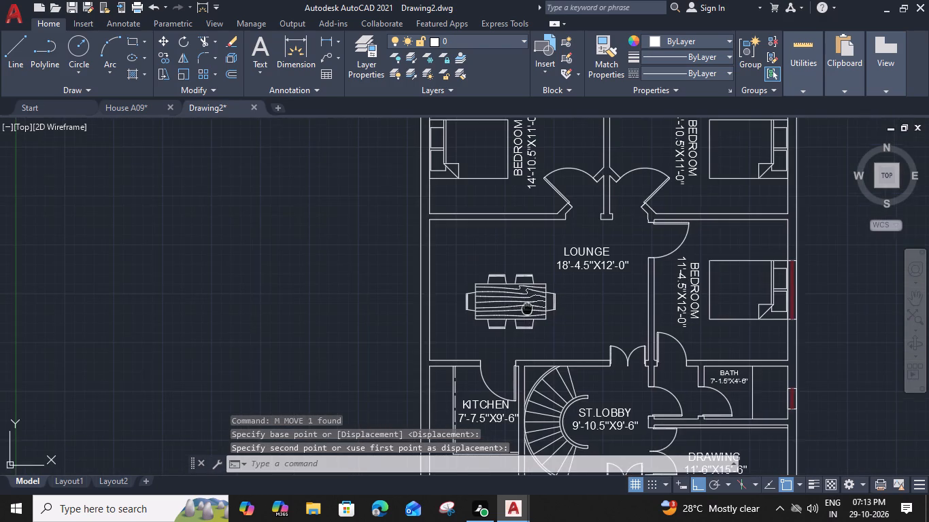
middle_drag(527, 307, 370, 295)
middle_drag(423, 282, 405, 299)
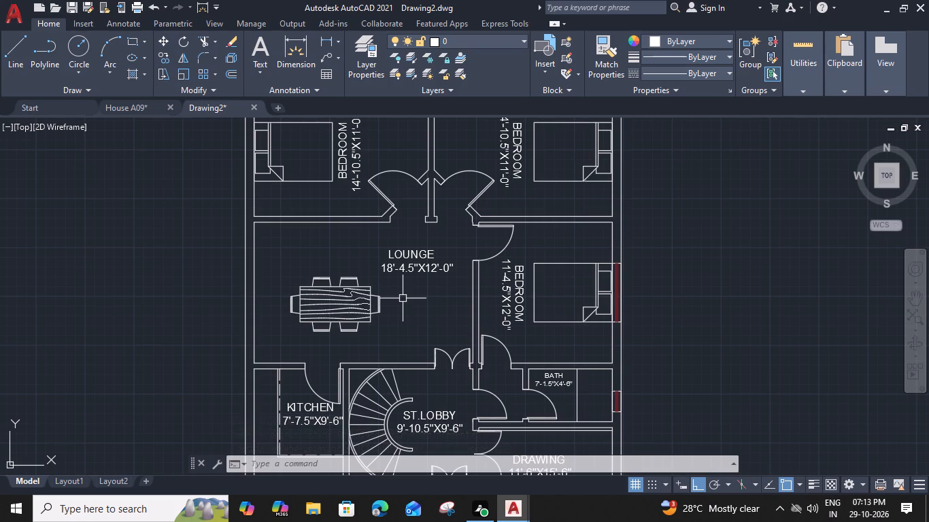
middle_drag(437, 277, 398, 257)
scroll(360, 286, down, 1)
middle_drag(358, 290, 356, 321)
middle_drag(368, 204, 346, 251)
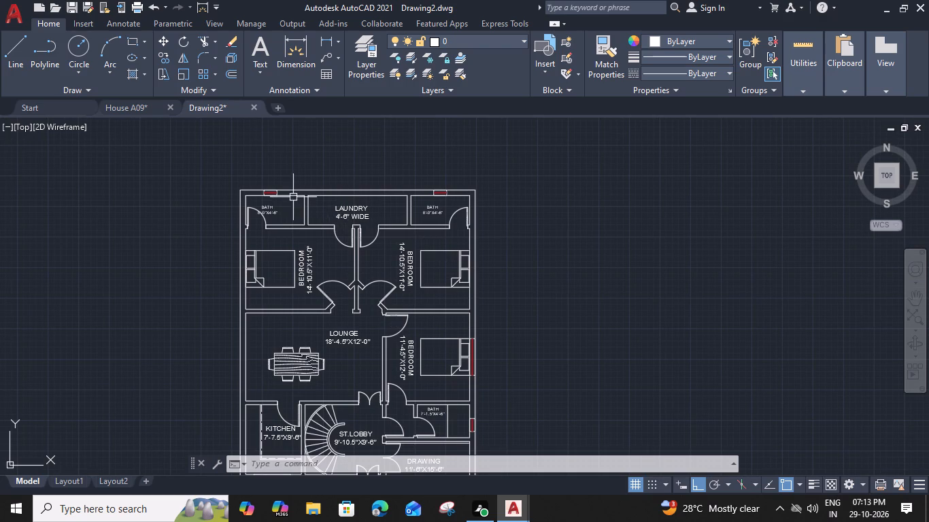
Move the northwest bath's BATH 8'-0"X4'-6" label about 10" east, away from the door swing.
scroll(281, 209, up, 2)
click(267, 211)
key(m)
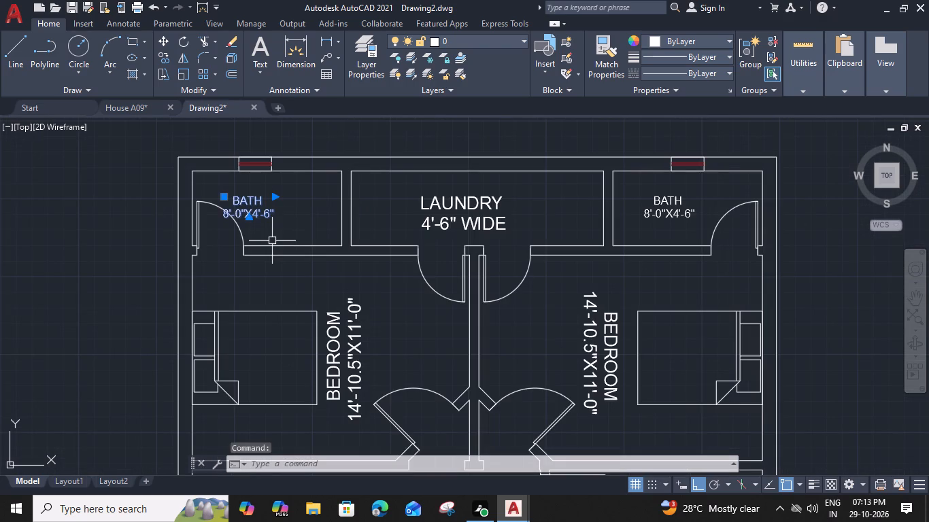
key(space)
click(273, 221)
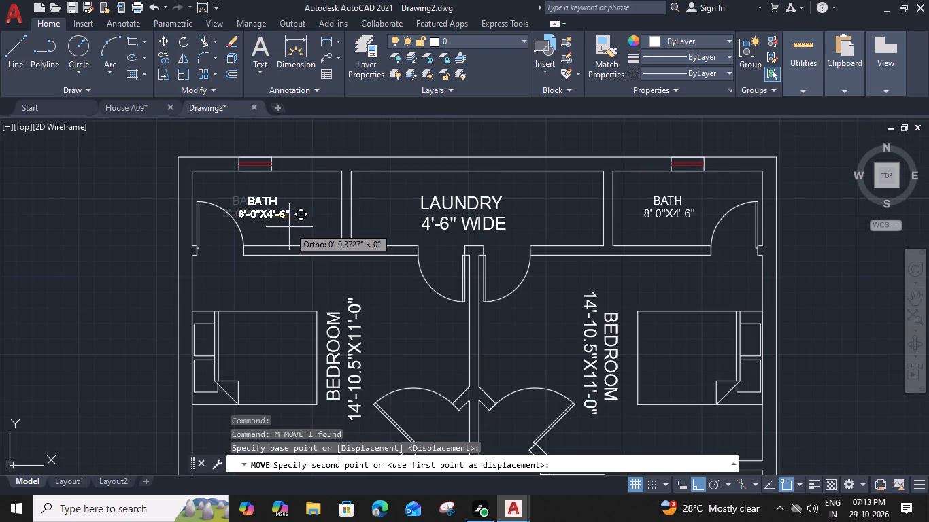
click(290, 228)
middle_drag(494, 278, 427, 275)
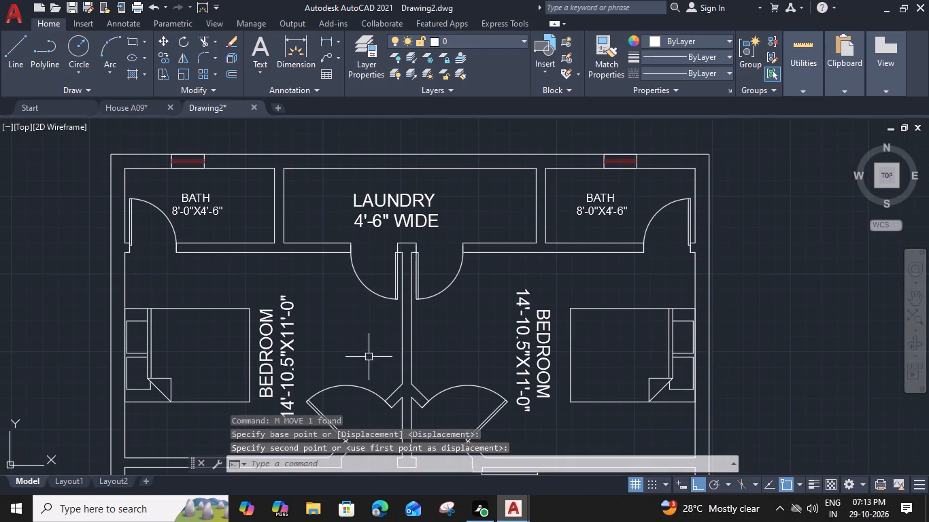
Offset the partition line in the 7'-1.5"X4'-6" bath by 2" toward the east wall.
middle_drag(373, 315, 395, 124)
middle_drag(406, 326, 424, 206)
middle_drag(439, 304, 440, 188)
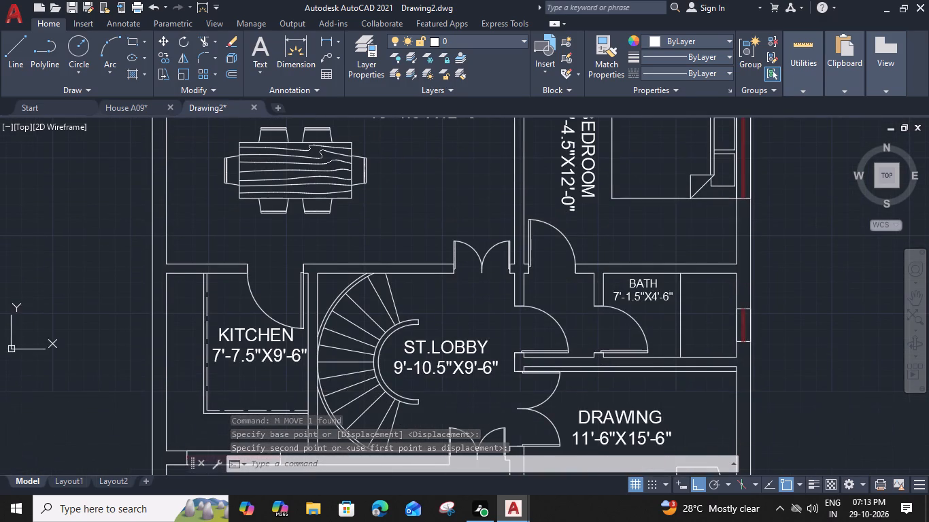
scroll(704, 315, up, 1)
click(669, 307)
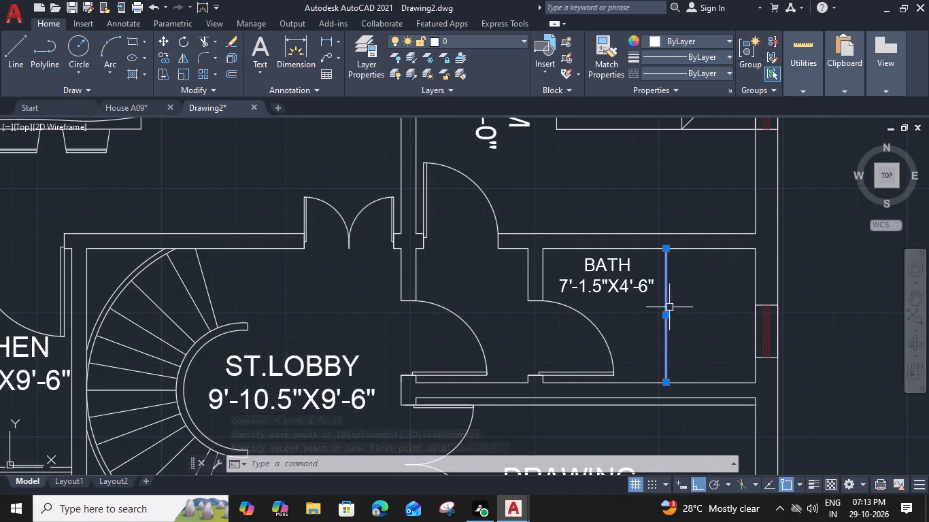
text(O 2)
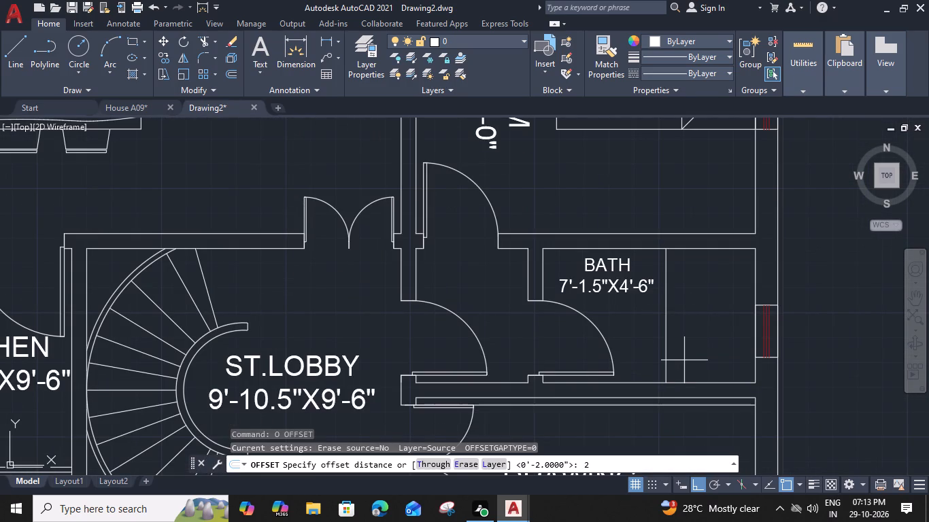
key(shift+quotedbl)
key(Return)
click(692, 366)
key(Escape)
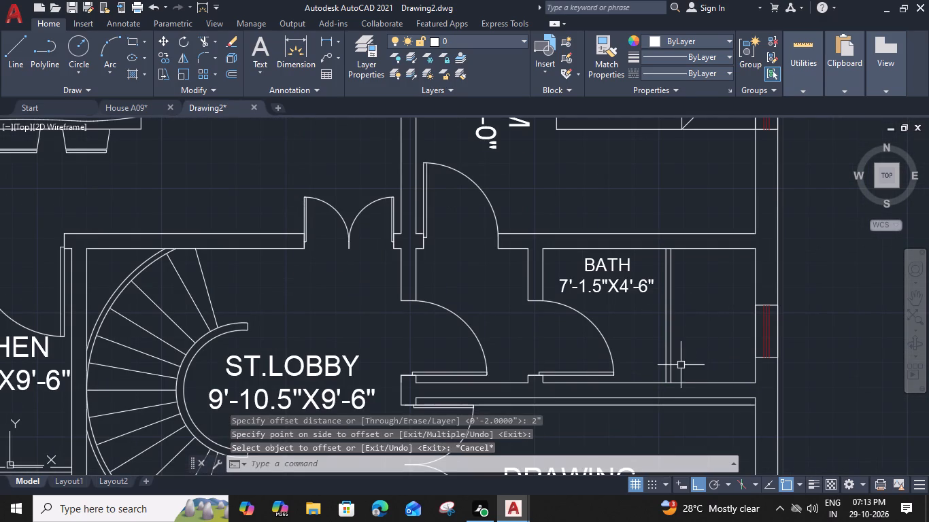
Insert the Toilet - Imperial block in the northwest bath, east of the BATH label.
scroll(601, 317, down, 1)
middle_drag(441, 295, 633, 281)
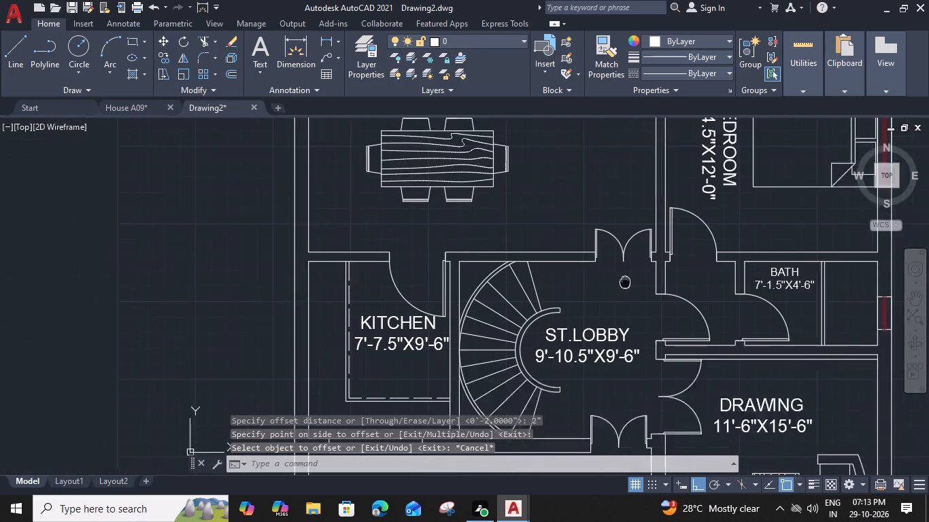
middle_drag(633, 281, 667, 245)
middle_drag(428, 241, 375, 421)
middle_drag(486, 252, 425, 391)
middle_drag(439, 239, 439, 253)
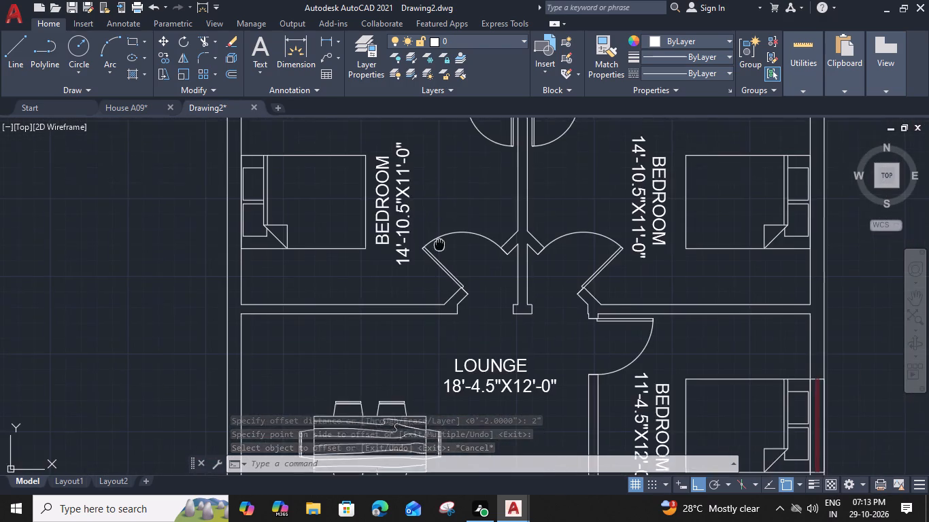
middle_drag(439, 253, 398, 379)
middle_drag(403, 246, 384, 291)
scroll(311, 218, up, 1)
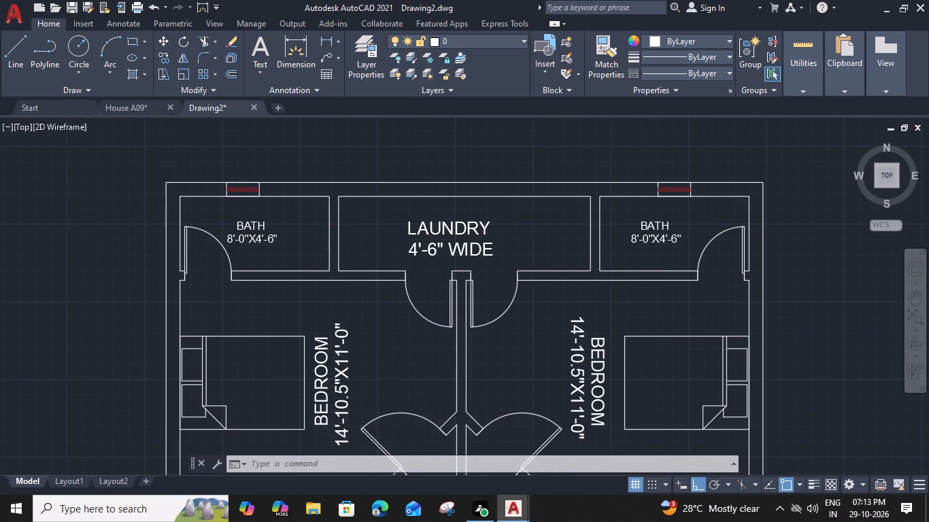
key(ctrl+3)
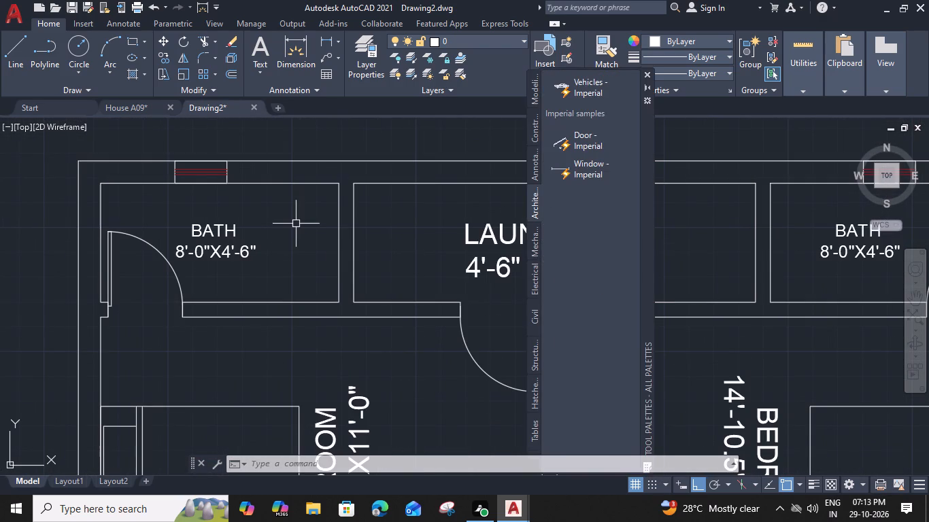
click(577, 283)
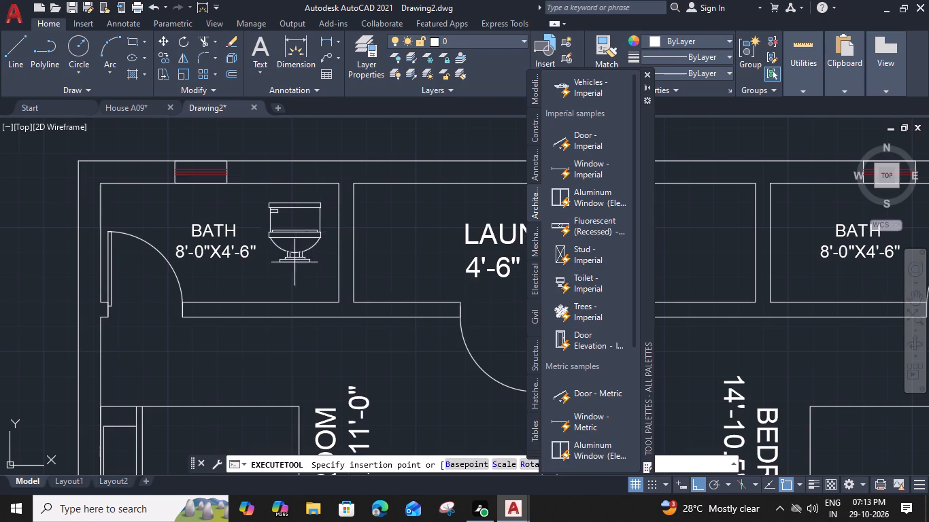
click(301, 269)
click(644, 73)
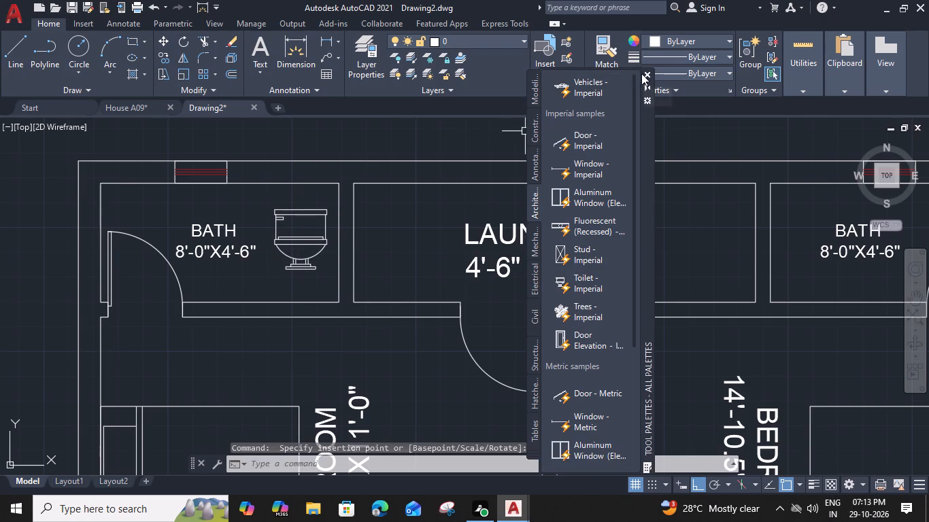
Switch the northwest bath's toilet block from its elevation to its plan view.
click(286, 234)
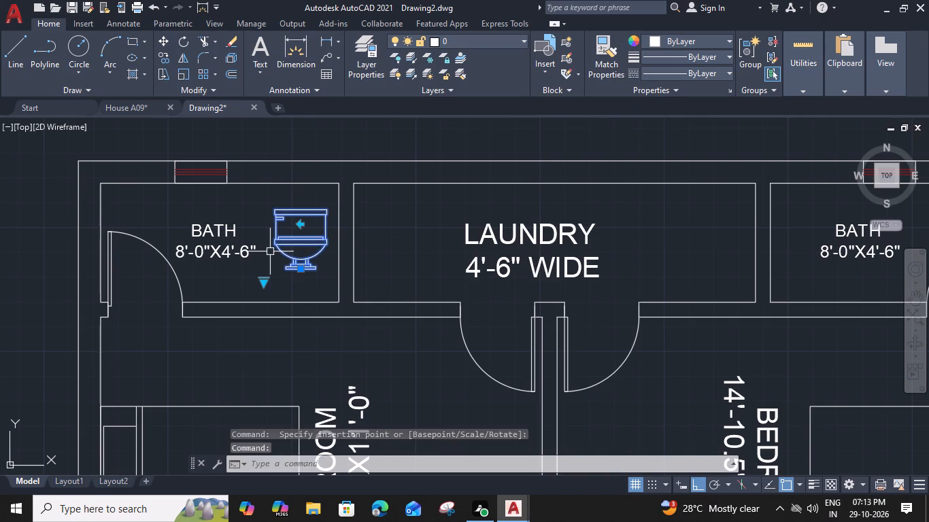
click(262, 281)
click(282, 304)
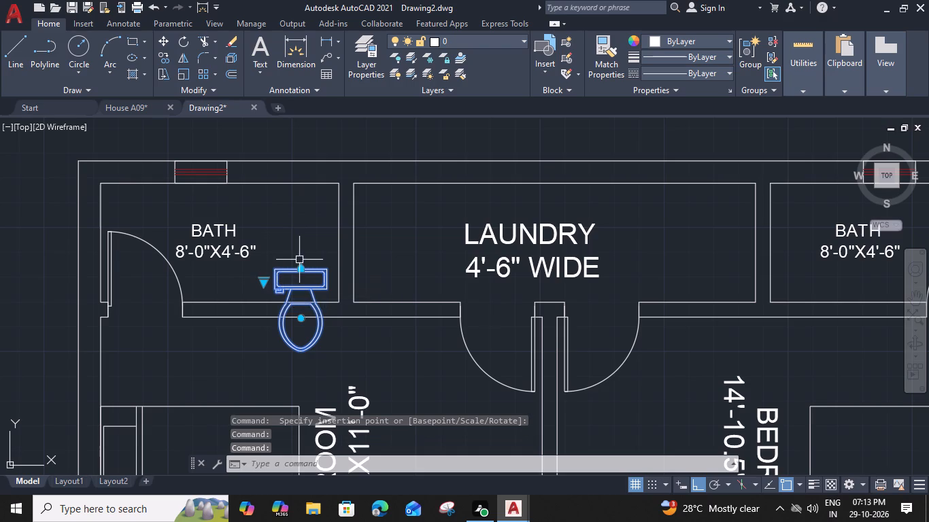
Rotate the toilet 270° about its tank corner so the tank faces the bath's east wall.
key(r)
text(O)
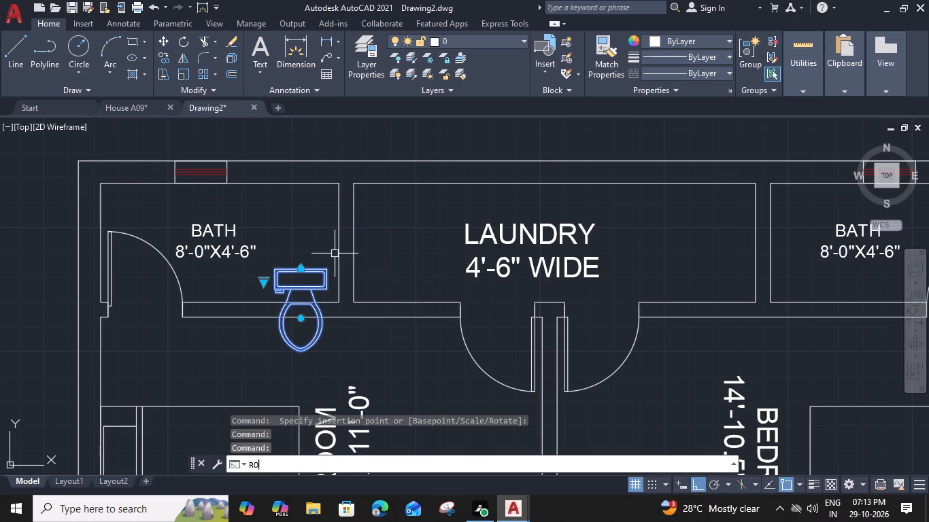
key(space)
scroll(328, 261, up, 2)
click(322, 279)
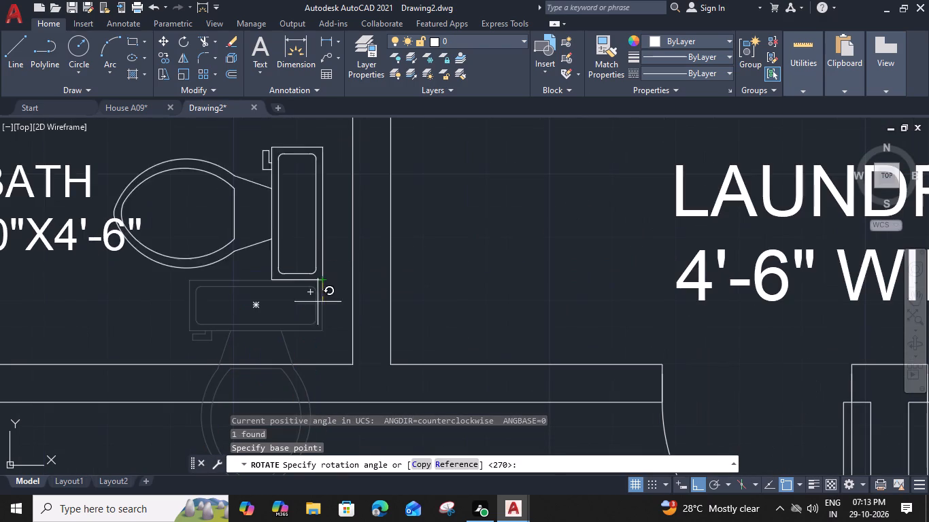
click(322, 330)
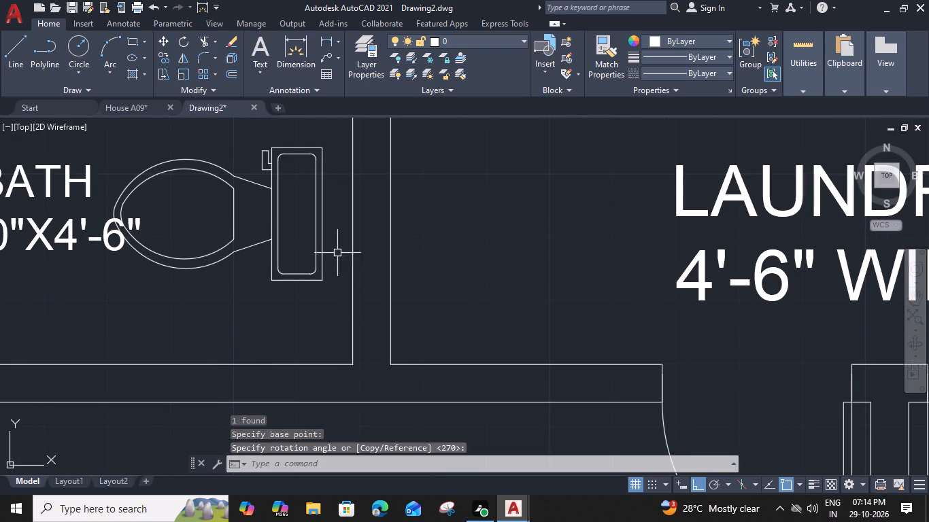
Move the toilet east so the back of its tank sits flush against the northwest bath's east wall.
click(337, 253)
click(239, 303)
key(m)
key(space)
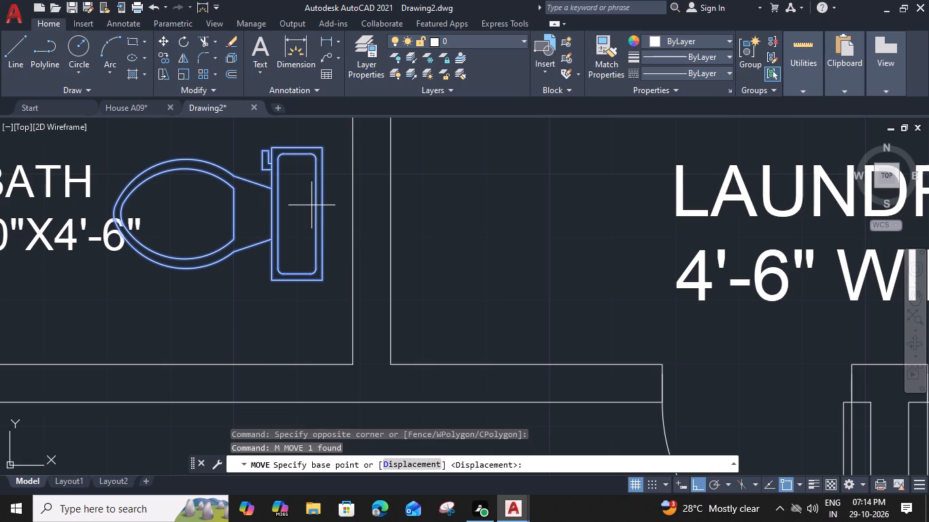
click(322, 218)
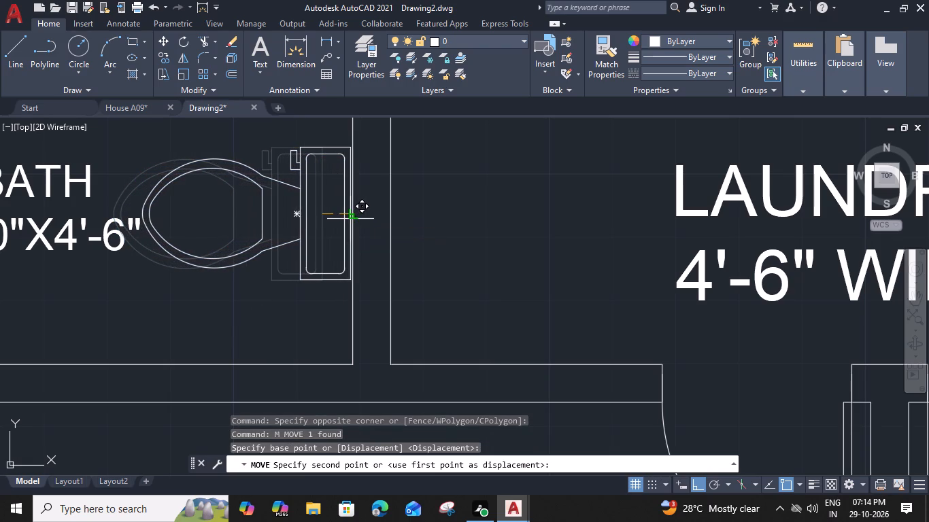
click(352, 220)
Mirror the toilet into the northeast bath about the laundry's vertical centerline, keeping the original.
click(305, 152)
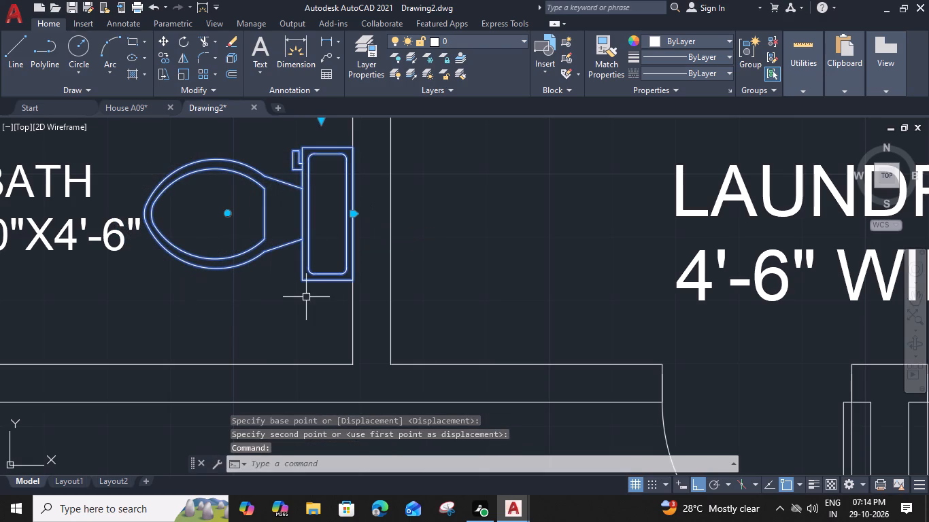
text(MI)
key(space)
scroll(374, 298, down, 4)
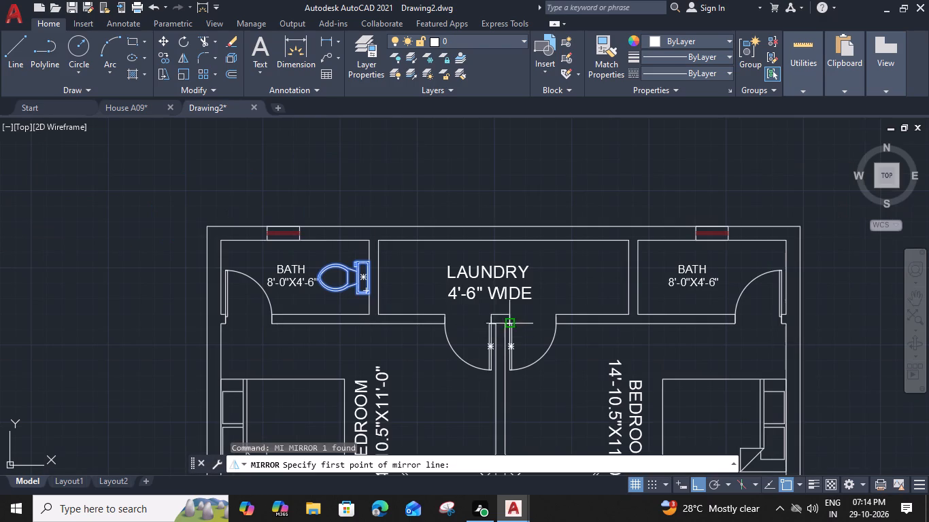
click(499, 316)
click(501, 243)
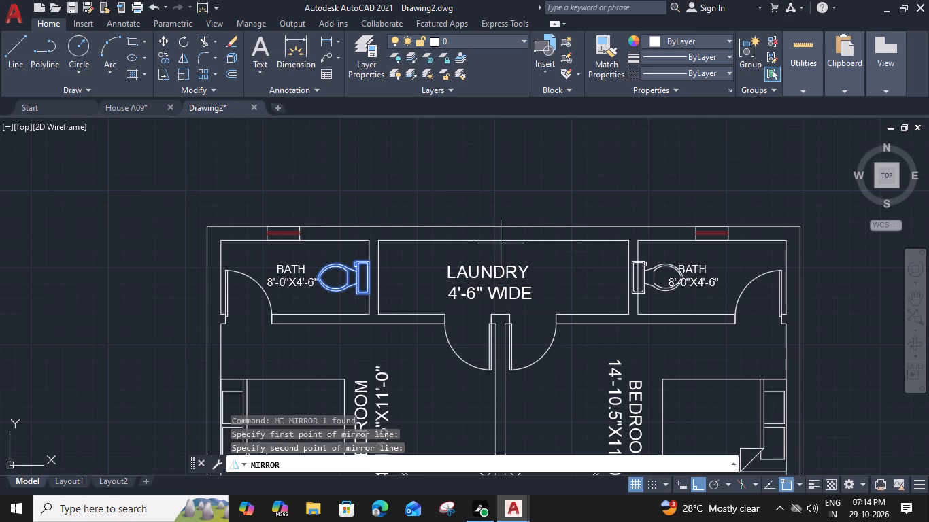
middle_drag(581, 306, 356, 295)
key(space)
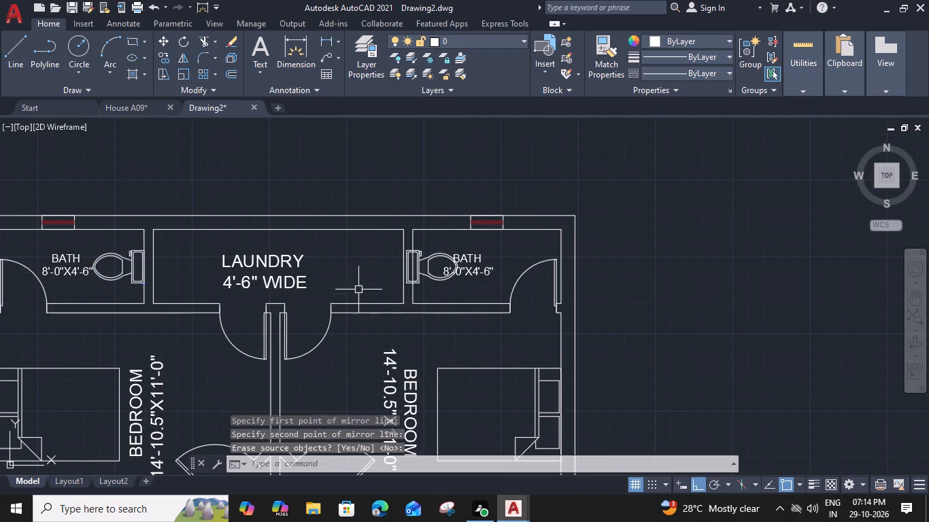
Move the northeast bath's BATH 8'-0"X4'-6" label about 1' east, clear of the toilet.
scroll(435, 281, up, 2)
click(546, 260)
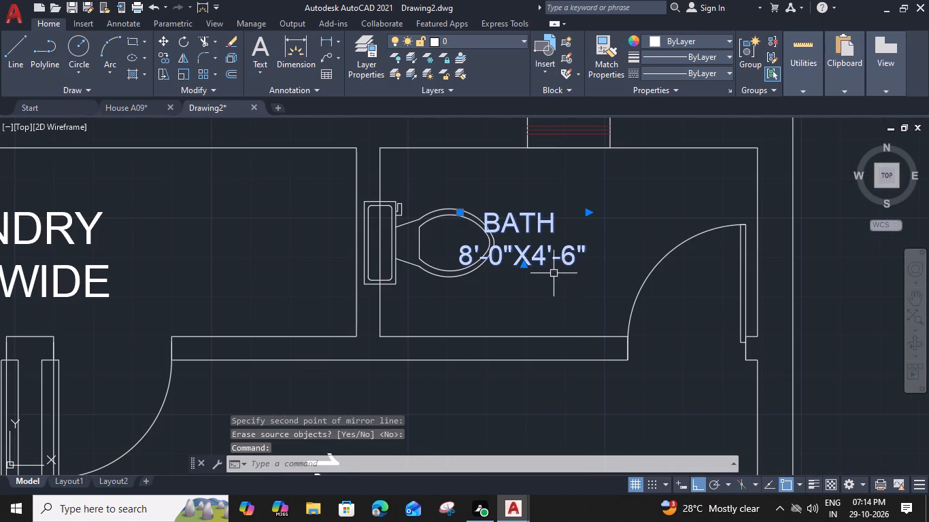
key(m)
key(space)
click(584, 266)
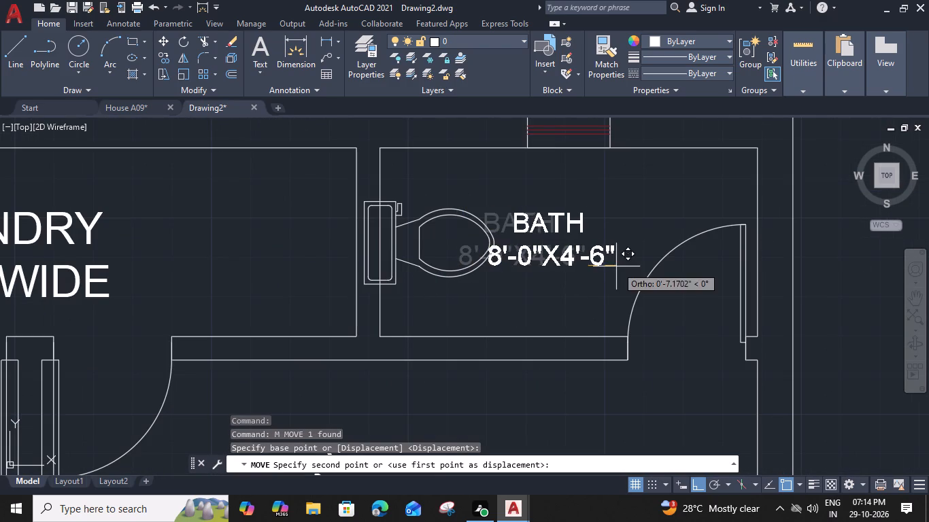
click(641, 268)
Move the mirrored toilet east so its tank back sits on the inner face of the northeast bath's west wall.
click(492, 256)
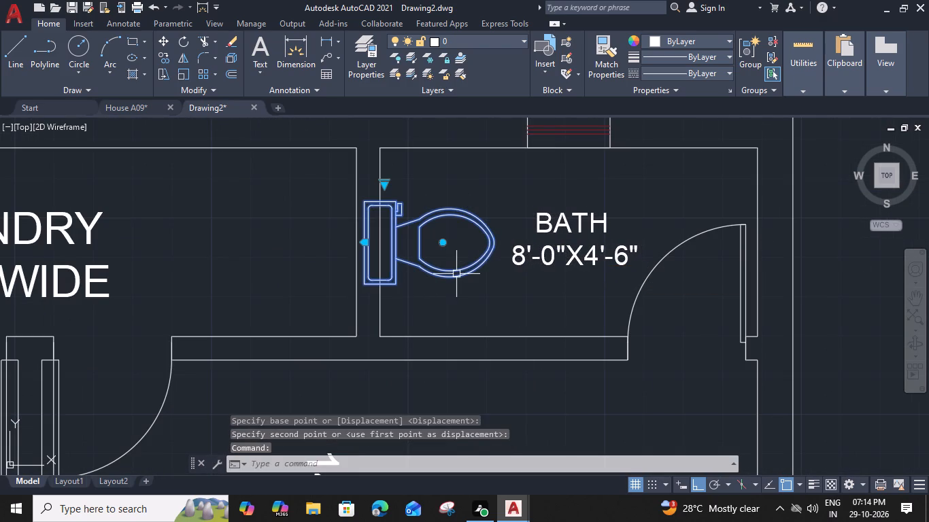
text(M)
key(space)
scroll(367, 245, up, 1)
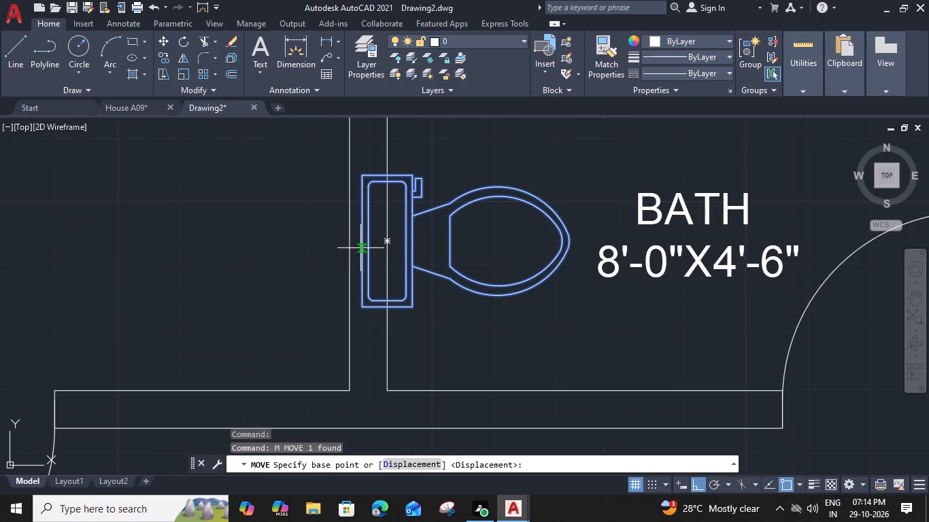
click(363, 243)
click(384, 241)
Review the plan from the north baths and bedrooms through the lounge to the kitchen and stair lobby, checking fixtures, furniture and labels.
scroll(385, 247, down, 2)
middle_drag(518, 289, 666, 266)
middle_click(751, 260)
scroll(605, 263, down, 2)
middle_drag(512, 298, 520, 289)
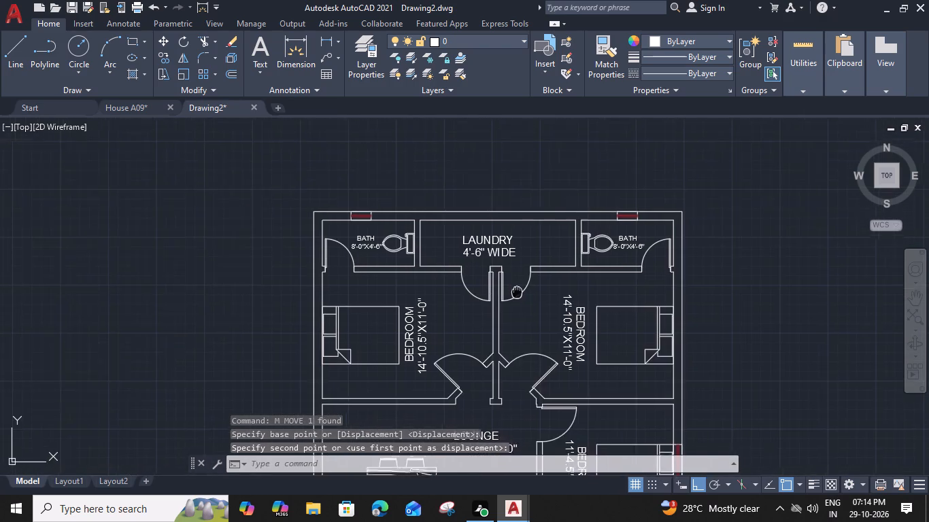
middle_drag(520, 289, 540, 262)
middle_drag(516, 319, 467, 249)
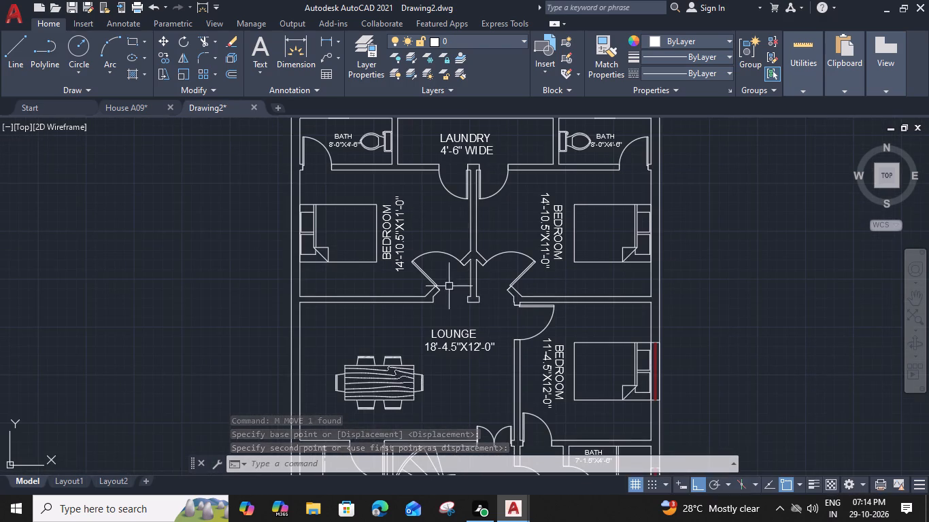
middle_drag(454, 290, 426, 268)
middle_drag(447, 328, 426, 287)
middle_drag(413, 343, 425, 300)
middle_drag(396, 360, 396, 326)
middle_drag(397, 361, 395, 340)
middle_drag(377, 359, 410, 352)
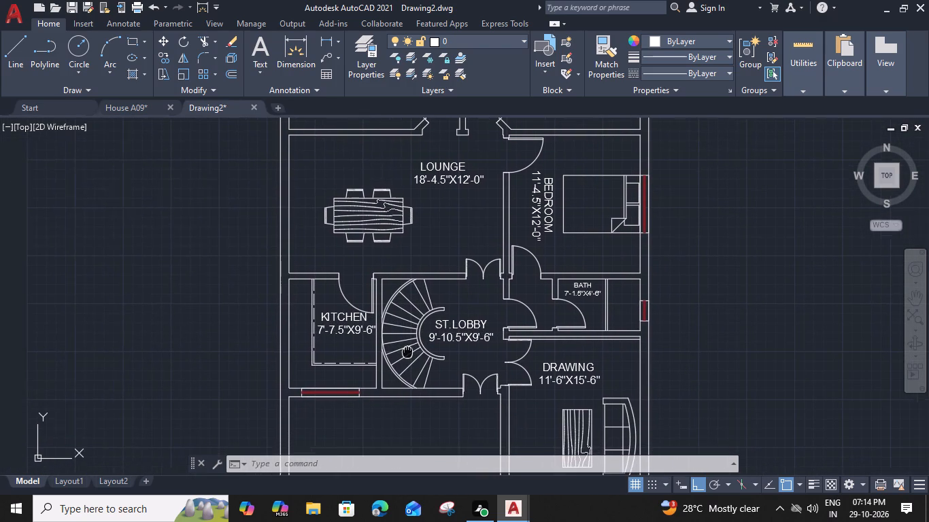
middle_drag(410, 352, 411, 352)
scroll(316, 343, up, 1)
middle_drag(322, 385, 345, 355)
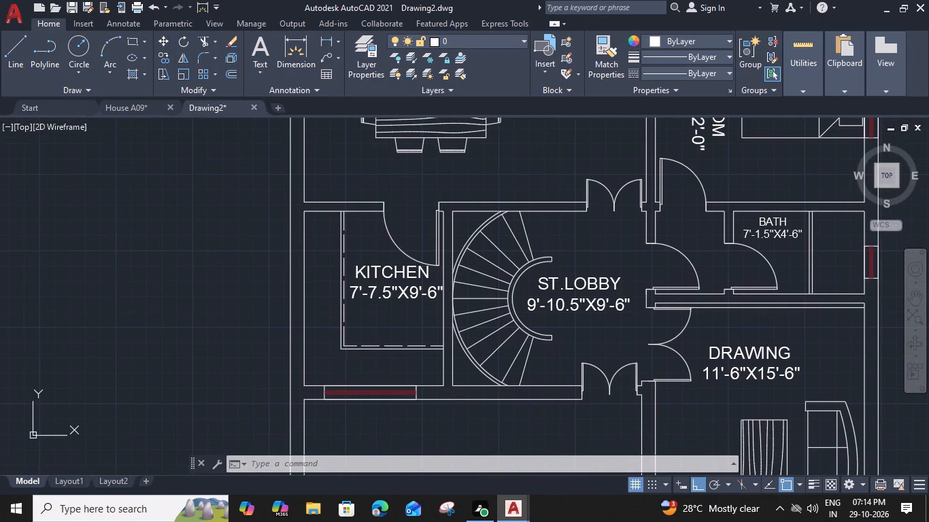
Hatch the walls along the car porch's north side and between the porch and drawing room with the ANSI32 pattern at scale 1.
middle_drag(527, 381, 409, 281)
middle_drag(416, 366, 407, 326)
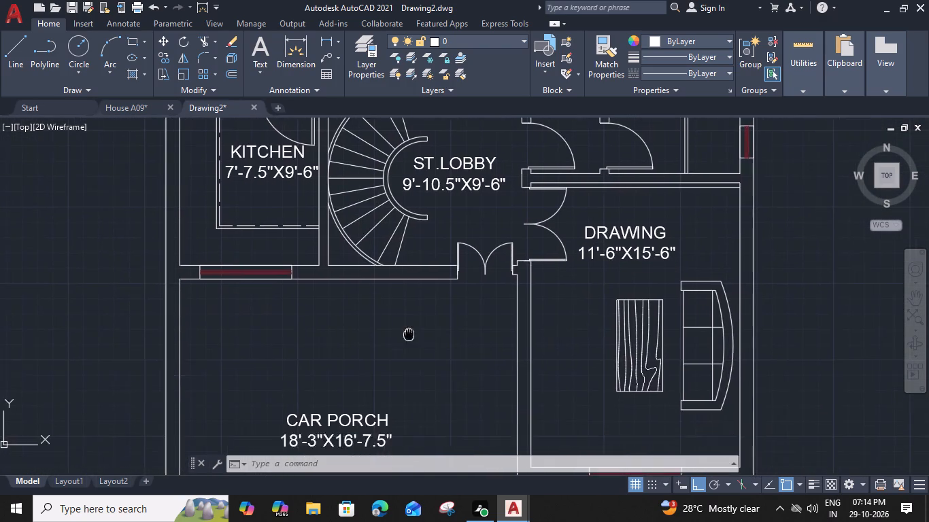
middle_drag(407, 326, 408, 298)
middle_drag(407, 372, 400, 315)
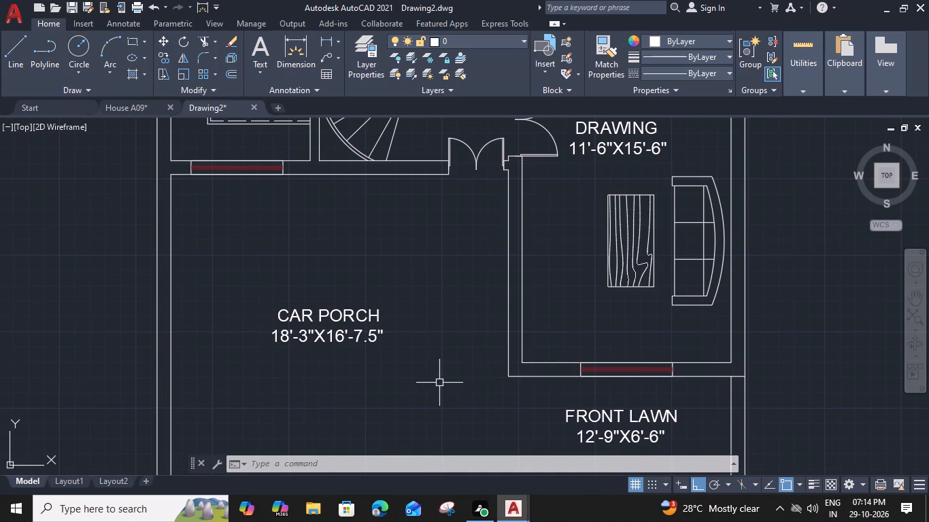
text(H)
key(space)
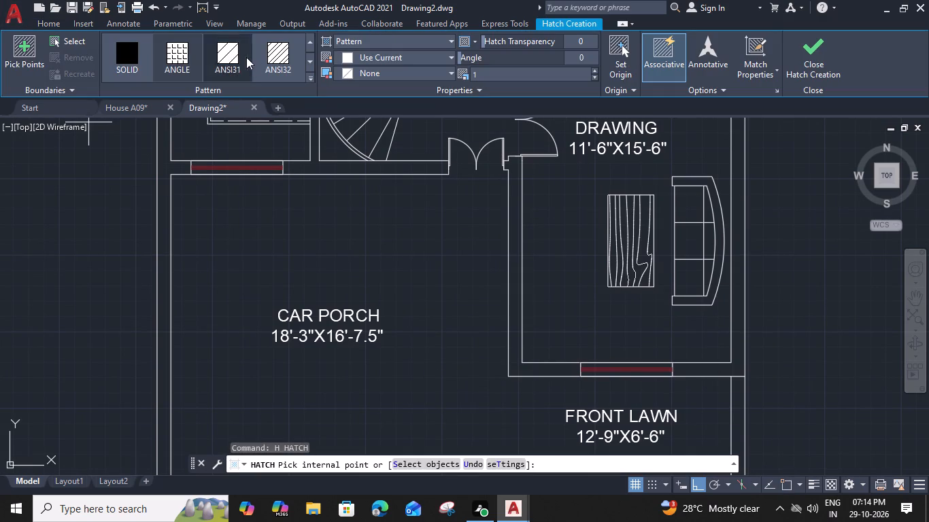
click(276, 64)
click(384, 170)
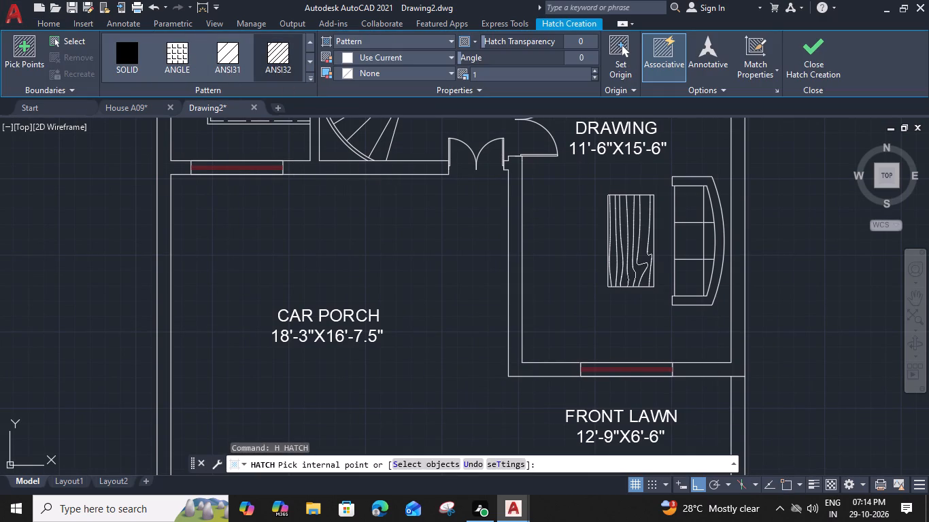
click(520, 323)
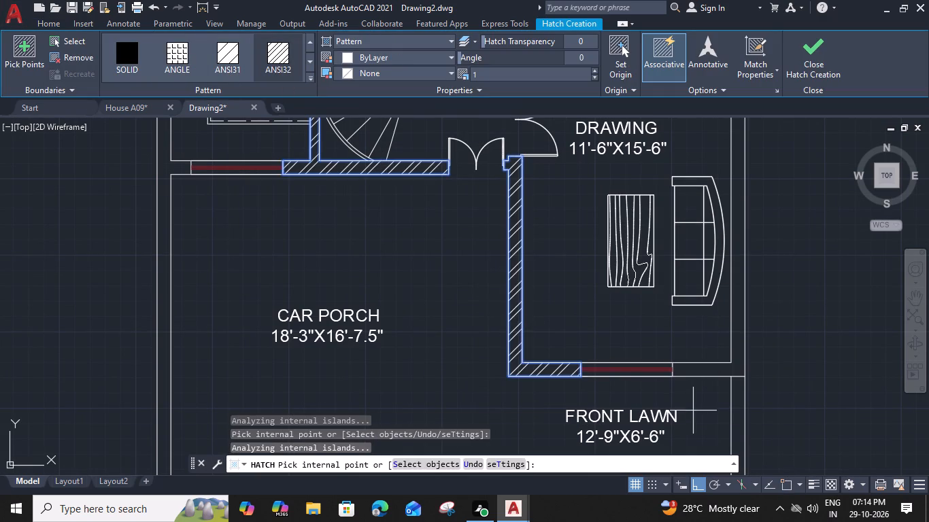
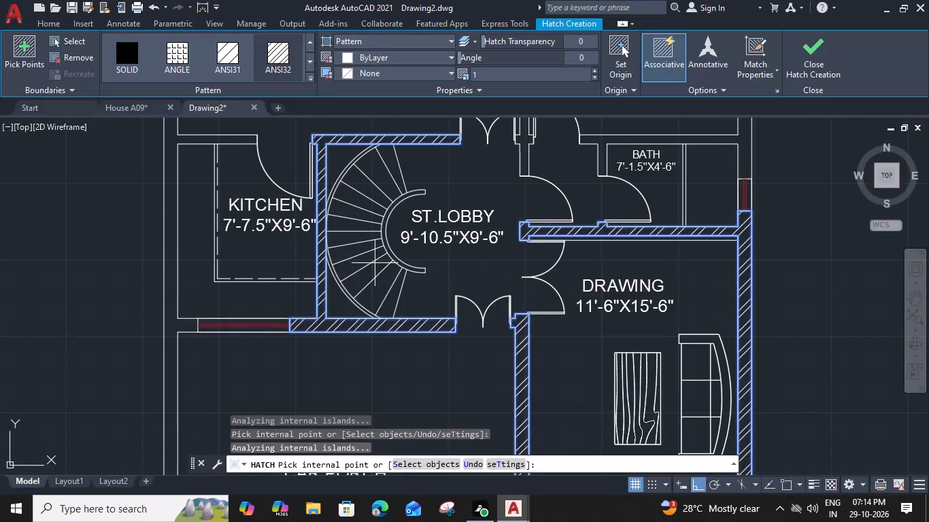
Add ANSI31 hatching to the walls beside the small bath and eastern bedrooms, and around the laundry.
middle_drag(213, 256, 224, 385)
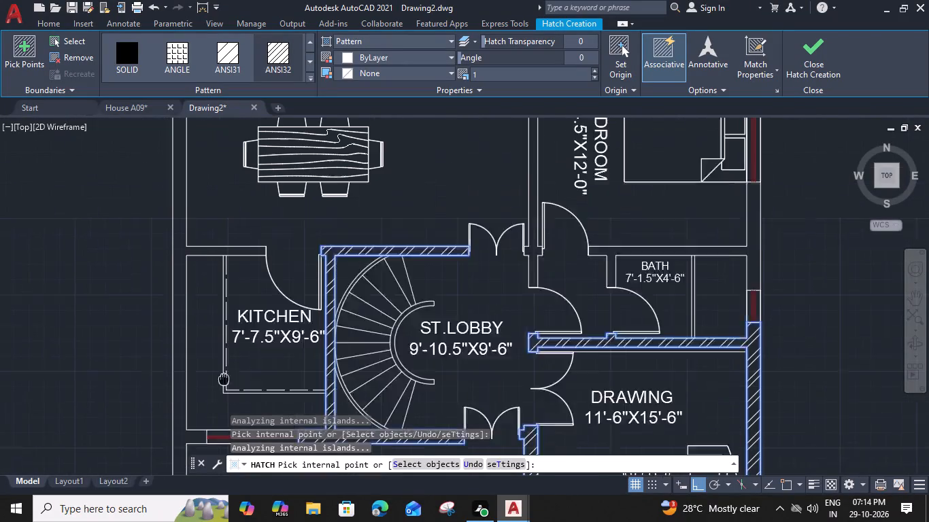
middle_drag(224, 385, 224, 398)
click(760, 273)
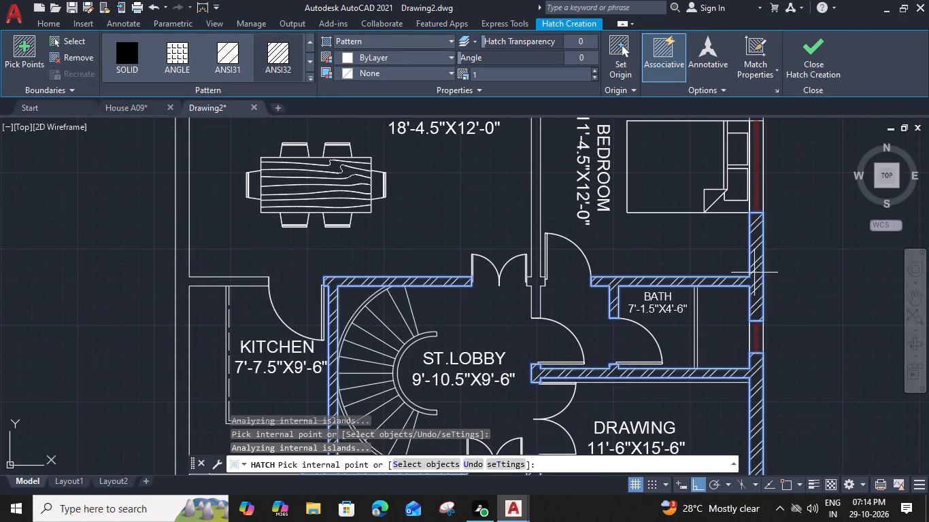
middle_drag(585, 204, 560, 387)
click(734, 237)
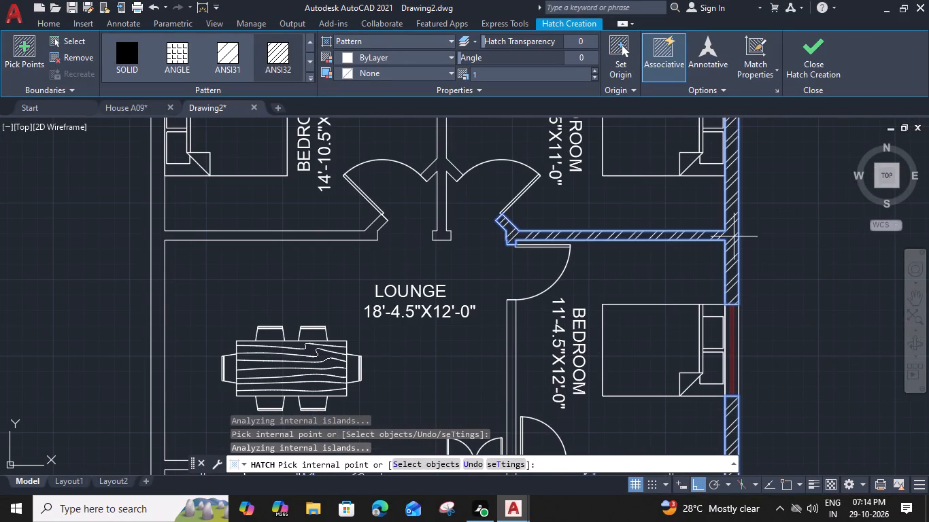
middle_drag(406, 233, 403, 387)
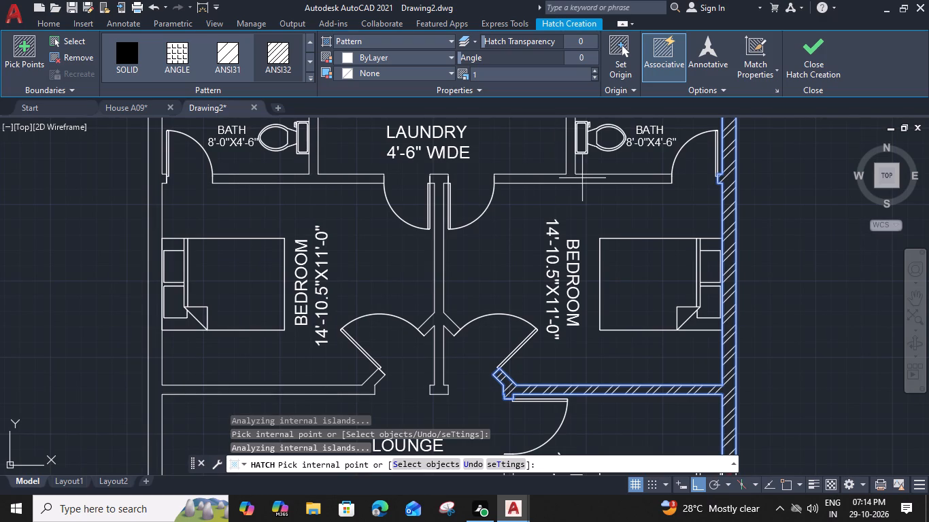
click(583, 177)
Hatch the central wall between the upper bedrooms and the lounge–bedroom wall with ANSI31, finishing the hatch.
middle_drag(436, 207, 546, 285)
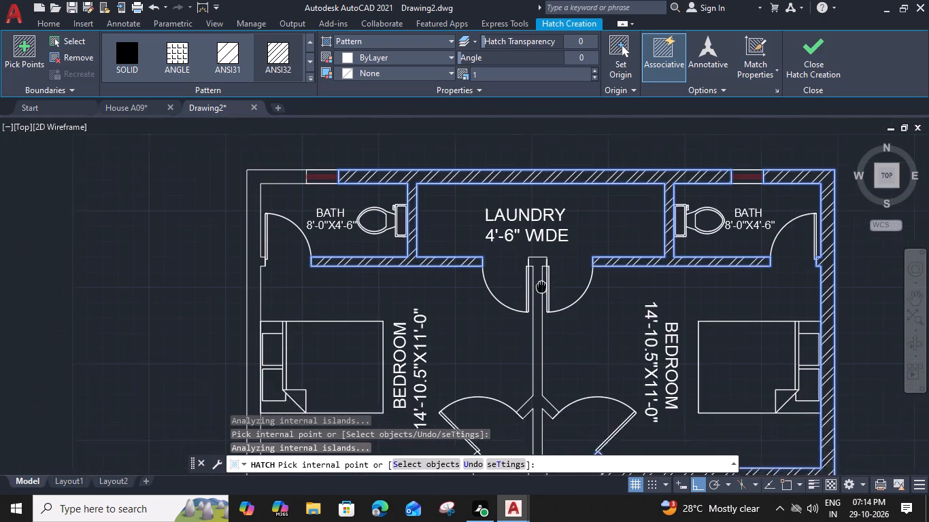
middle_drag(546, 285, 555, 279)
scroll(322, 315, down, 1)
middle_drag(330, 312, 321, 160)
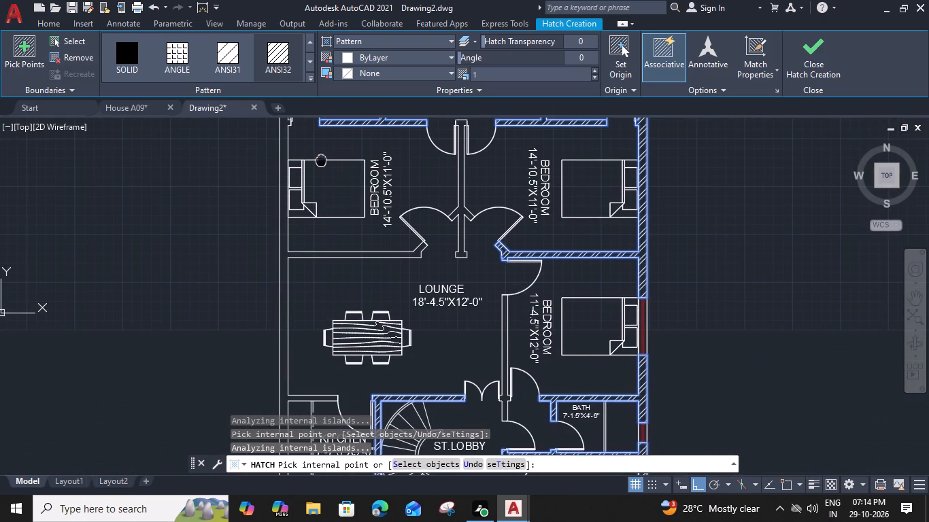
scroll(469, 185, up, 1)
click(457, 195)
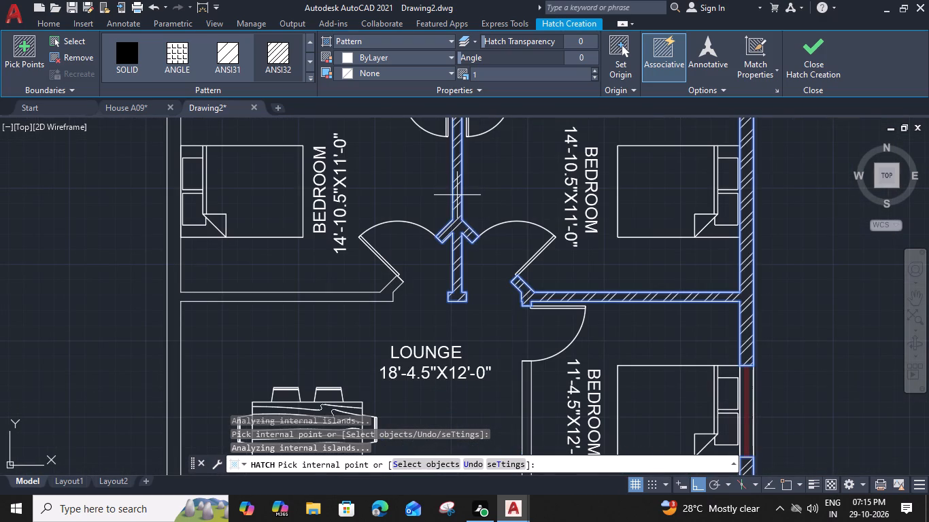
middle_drag(411, 319, 474, 70)
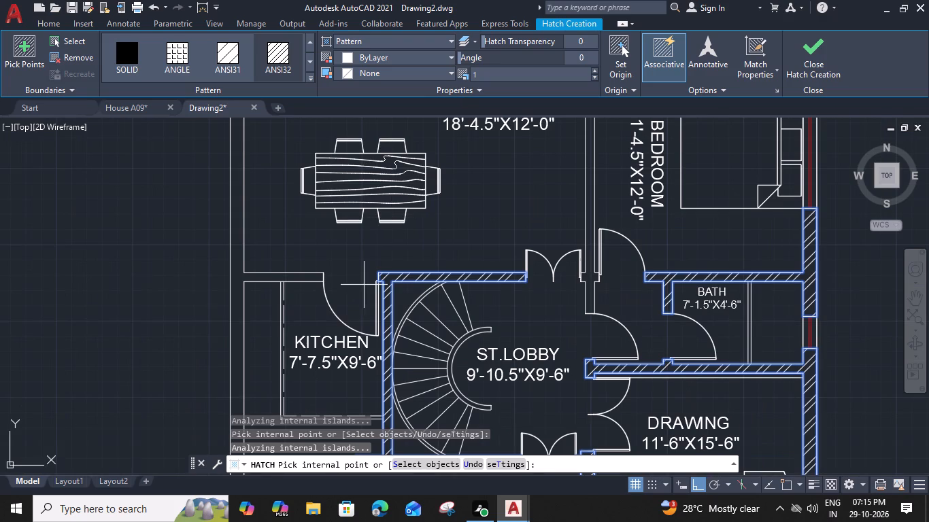
scroll(364, 285, up, 1)
scroll(661, 288, down, 2)
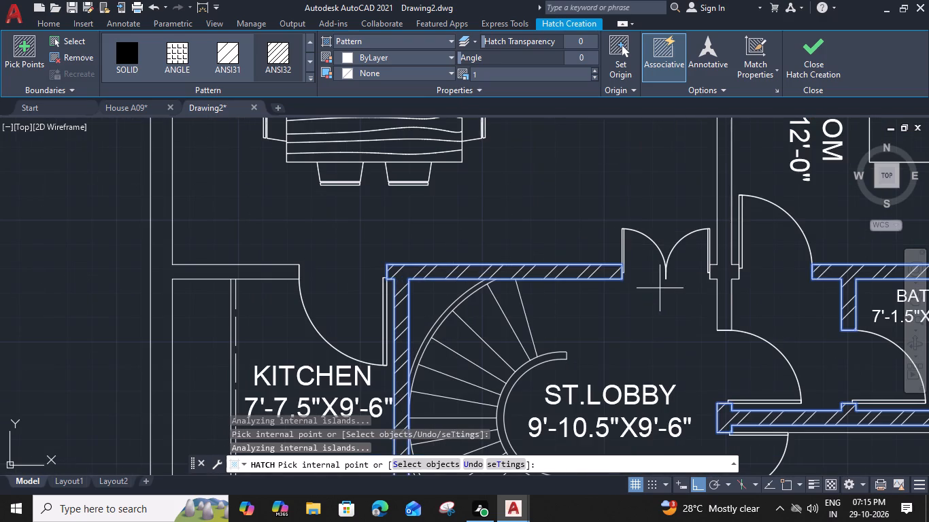
middle_drag(668, 287, 569, 329)
click(601, 277)
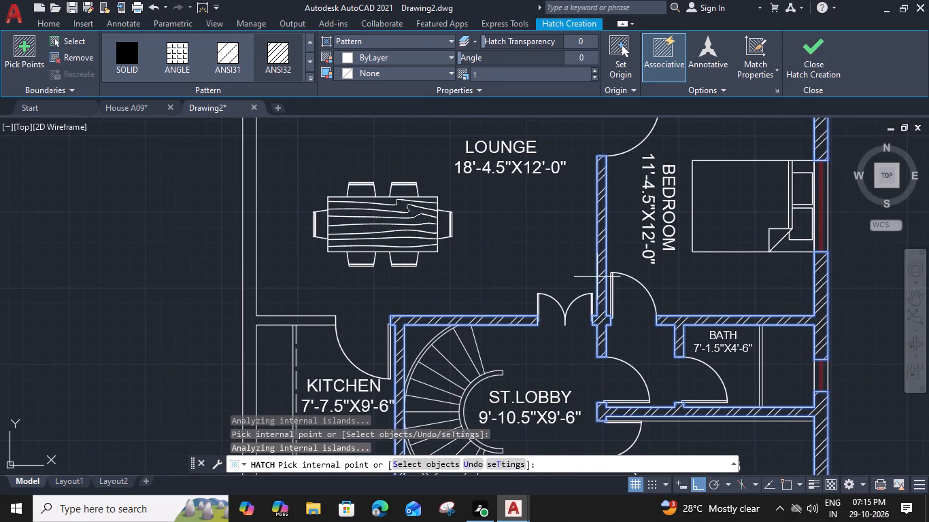
click(814, 42)
Extend the porch-side line of the kitchen's front wall to the outer edge of the western exterior wall.
scroll(434, 280, down, 1)
middle_drag(430, 269, 492, 174)
text(EX)
key(space)
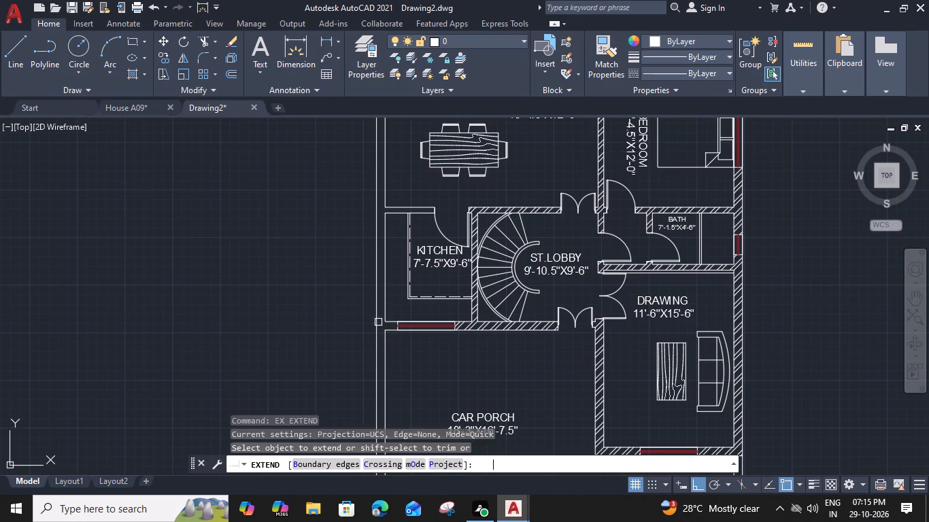
click(392, 331)
key(Escape)
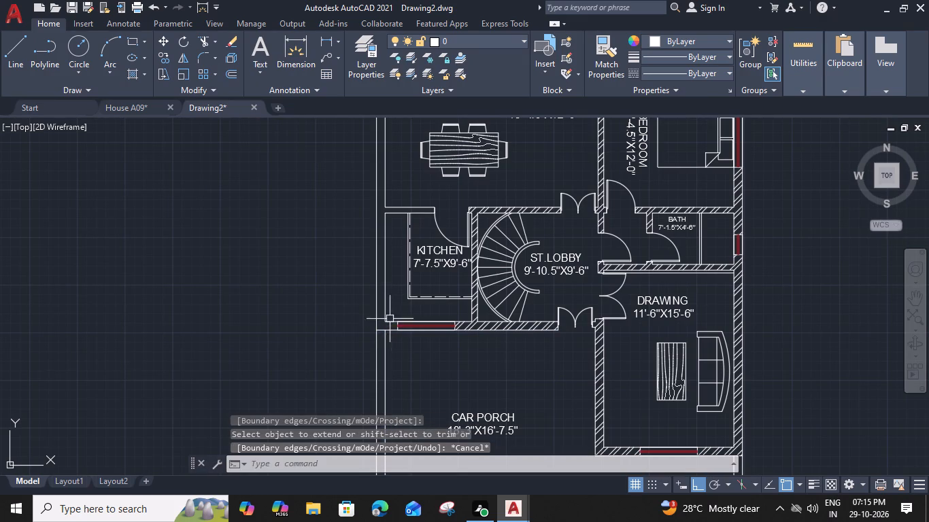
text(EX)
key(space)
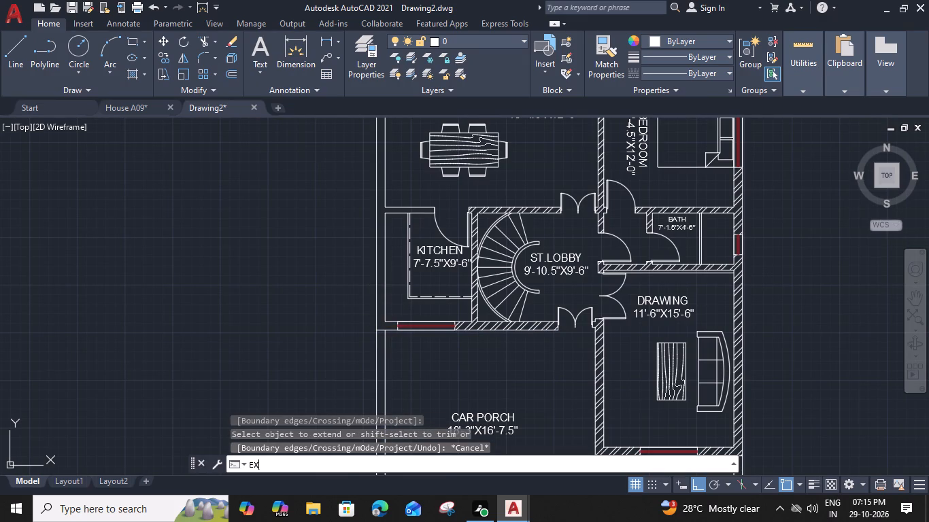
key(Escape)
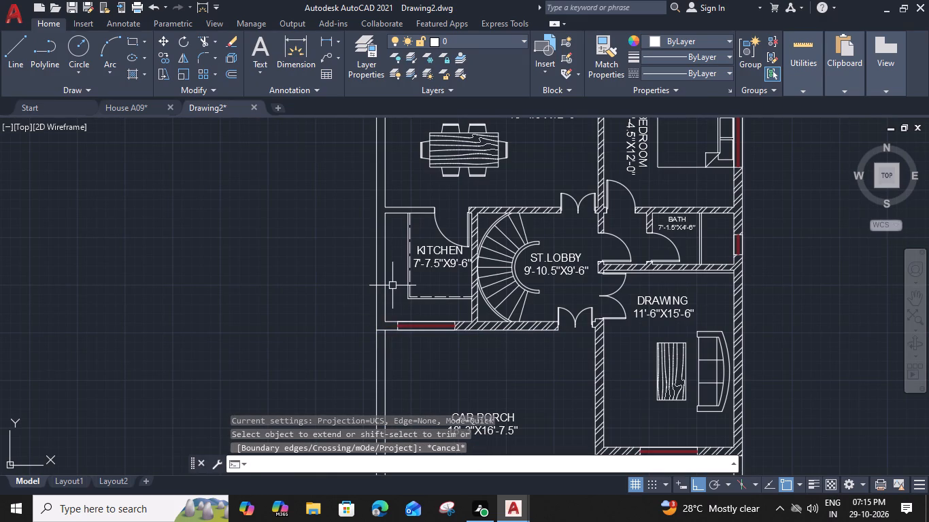
Hatch the western exterior wall and its connected kitchen and bedroom partitions with the ANSI31 pattern.
text(H)
key(space)
middle_drag(392, 244, 372, 283)
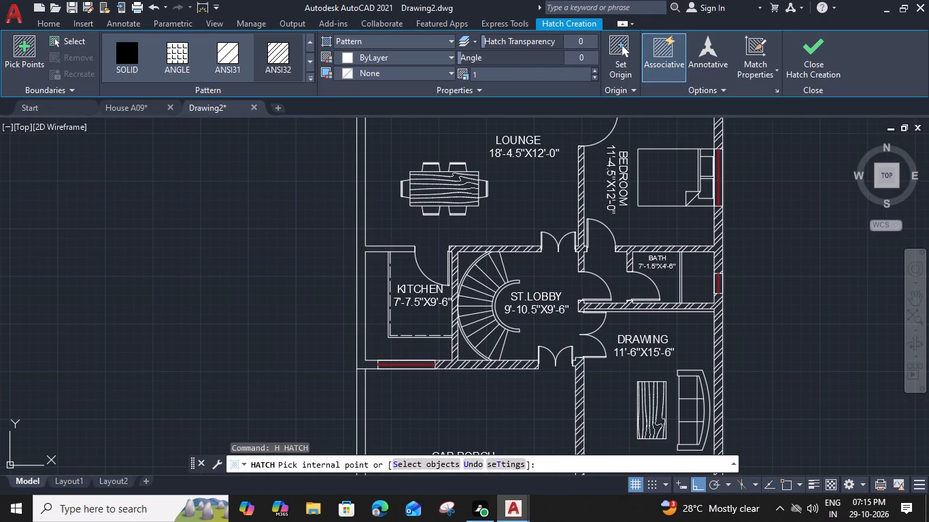
click(362, 246)
middle_drag(456, 246, 351, 351)
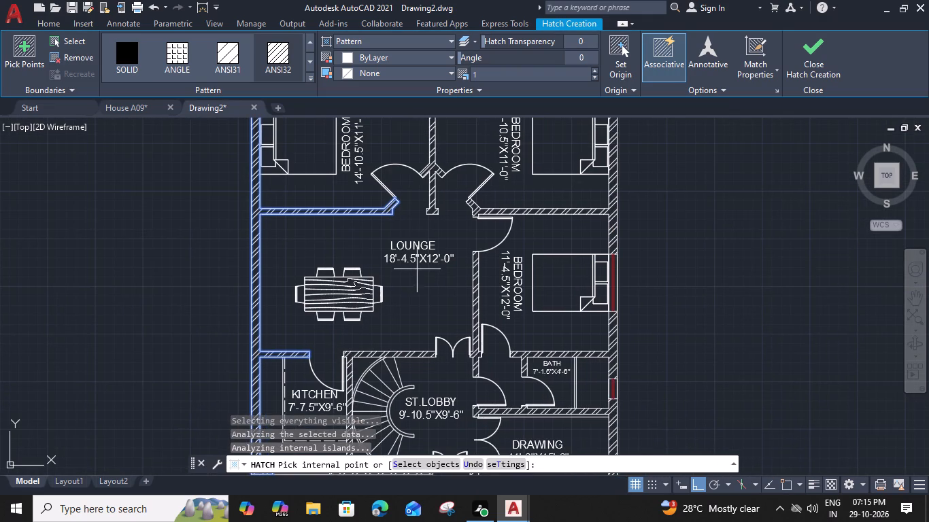
click(788, 63)
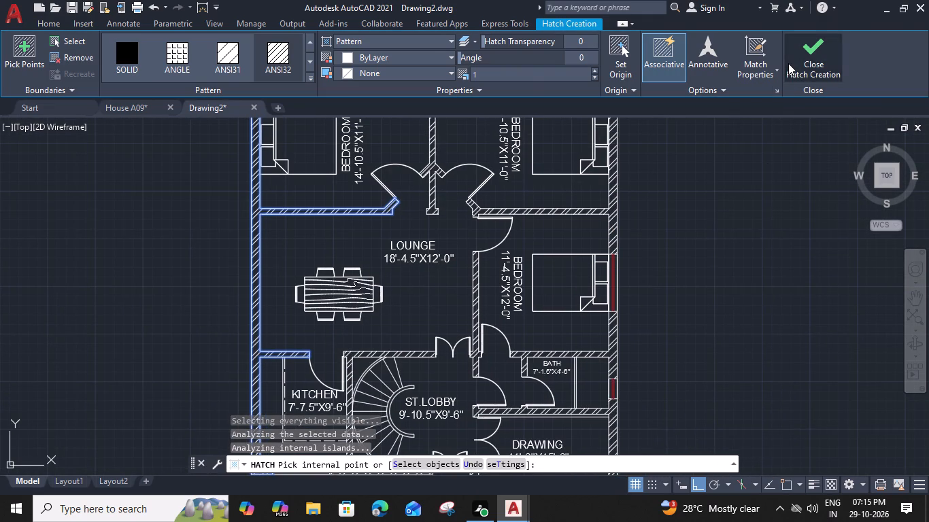
Draw a vertical tread line from the upper end of the curved stair's inner rail to the lobby's north wall.
middle_drag(373, 363, 360, 197)
middle_drag(355, 353, 347, 320)
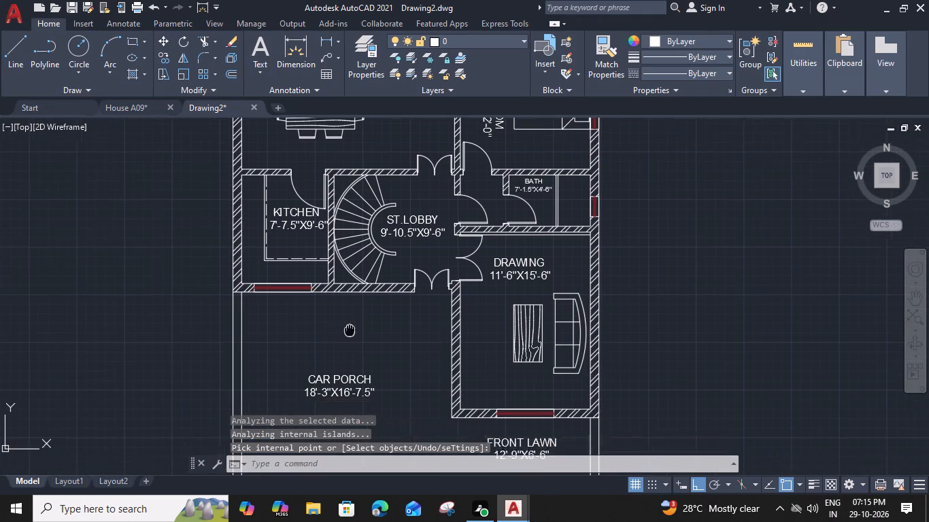
middle_drag(347, 320, 338, 290)
middle_drag(379, 240, 343, 319)
scroll(334, 220, up, 3)
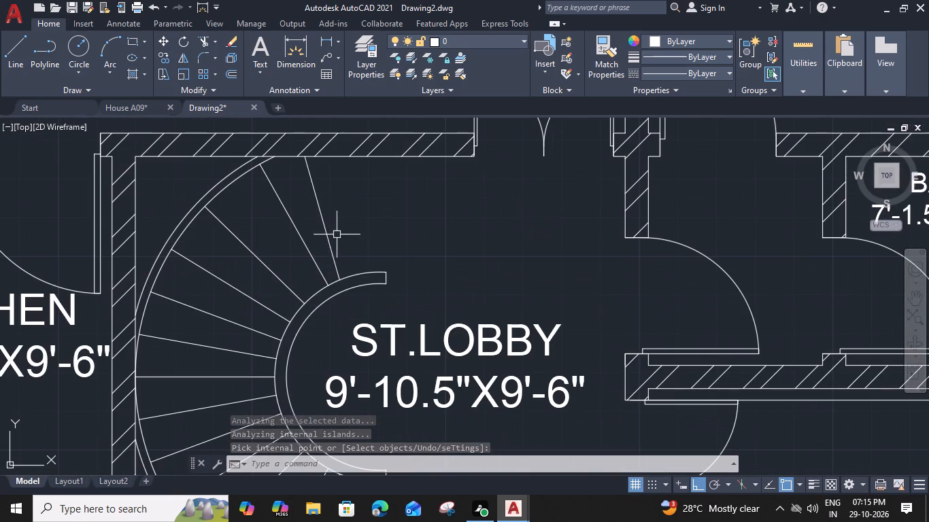
text(L)
key(space)
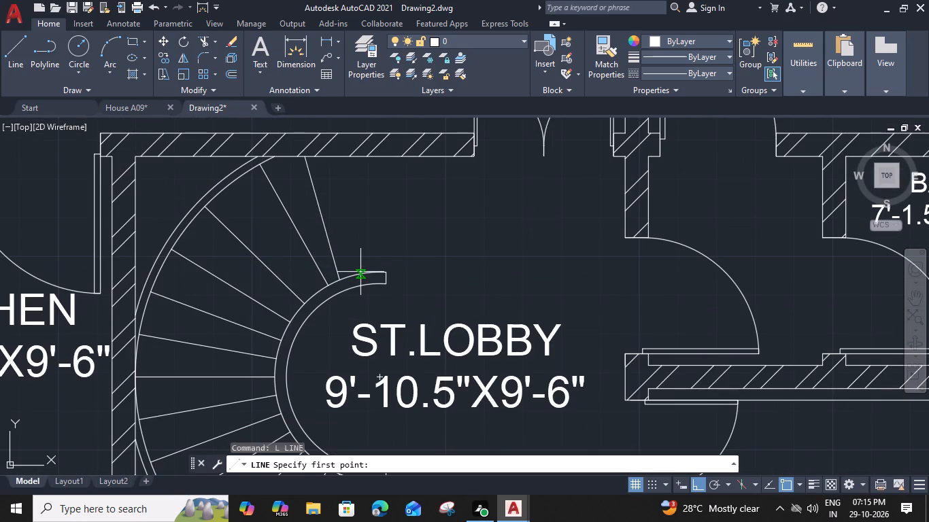
click(361, 273)
click(360, 156)
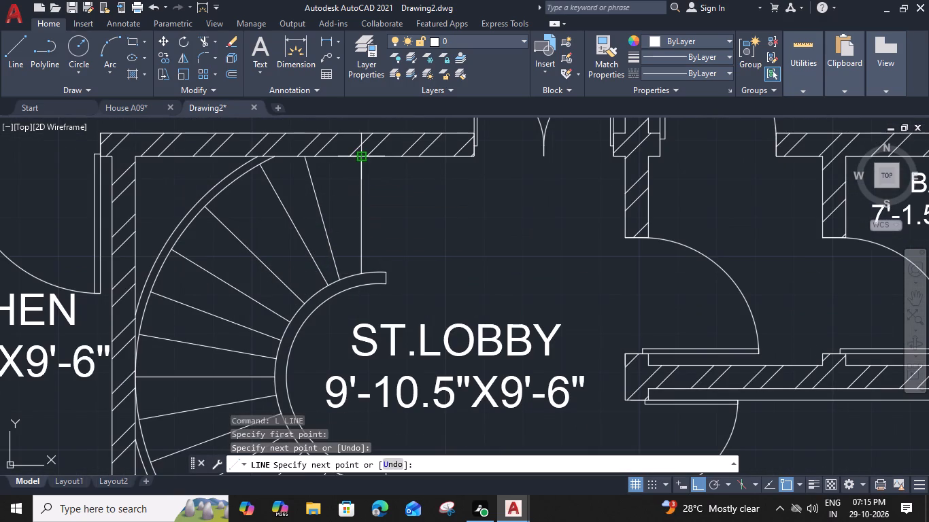
key(space)
Draw a tread line from the lower end of the curved stair's inner rail to the lobby's south wall.
middle_drag(359, 307, 356, 69)
key(space)
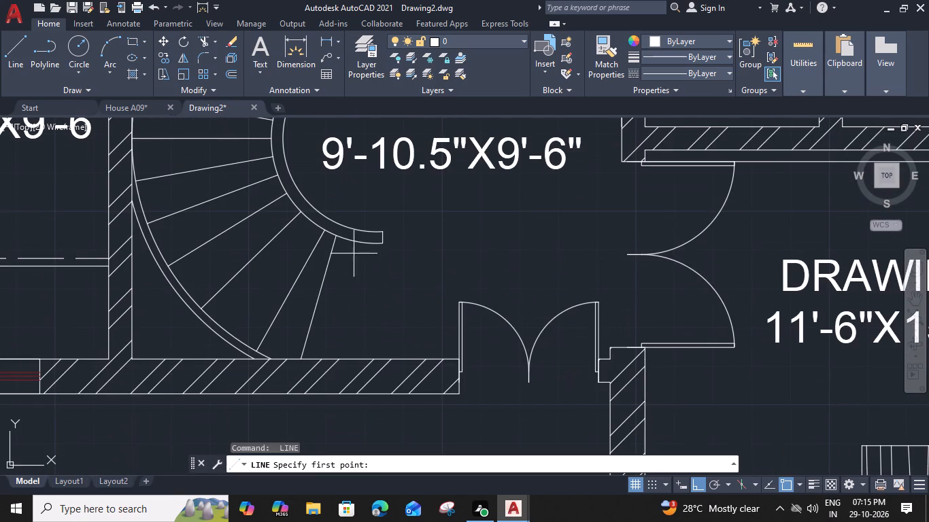
click(362, 243)
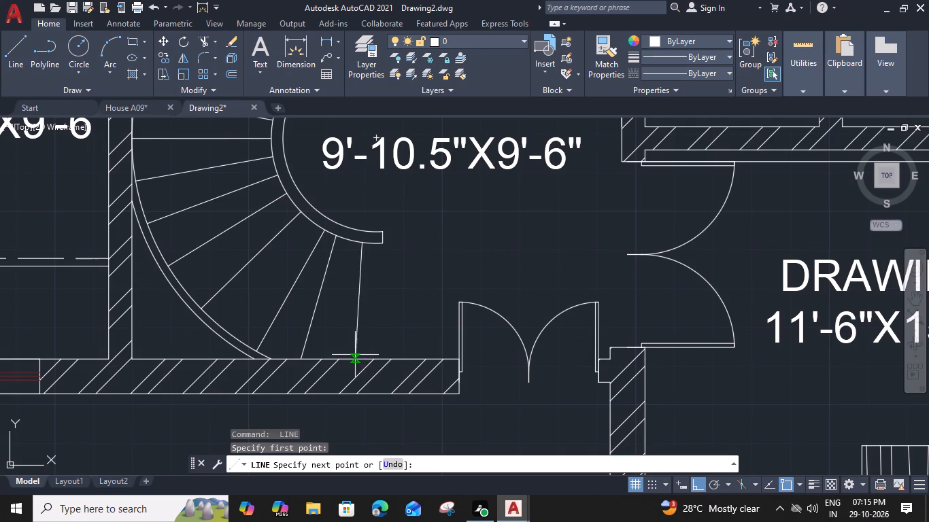
click(350, 358)
key(space)
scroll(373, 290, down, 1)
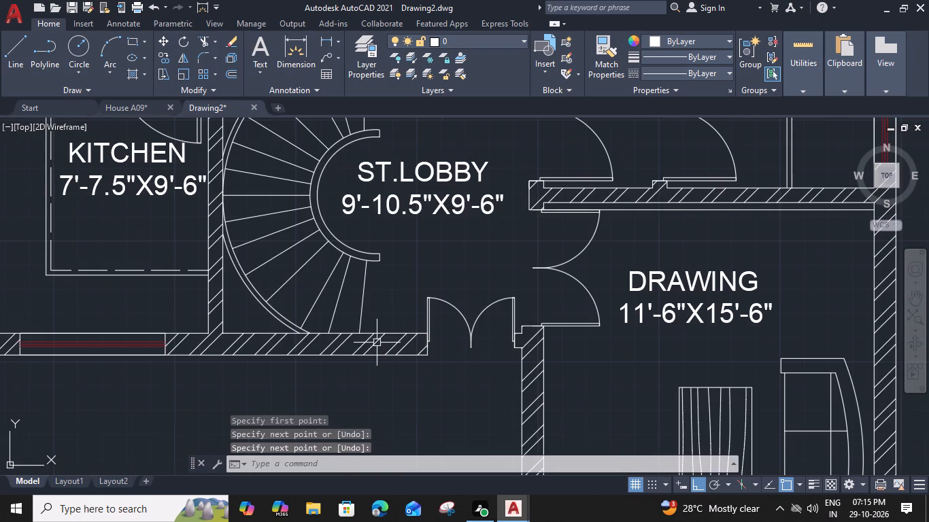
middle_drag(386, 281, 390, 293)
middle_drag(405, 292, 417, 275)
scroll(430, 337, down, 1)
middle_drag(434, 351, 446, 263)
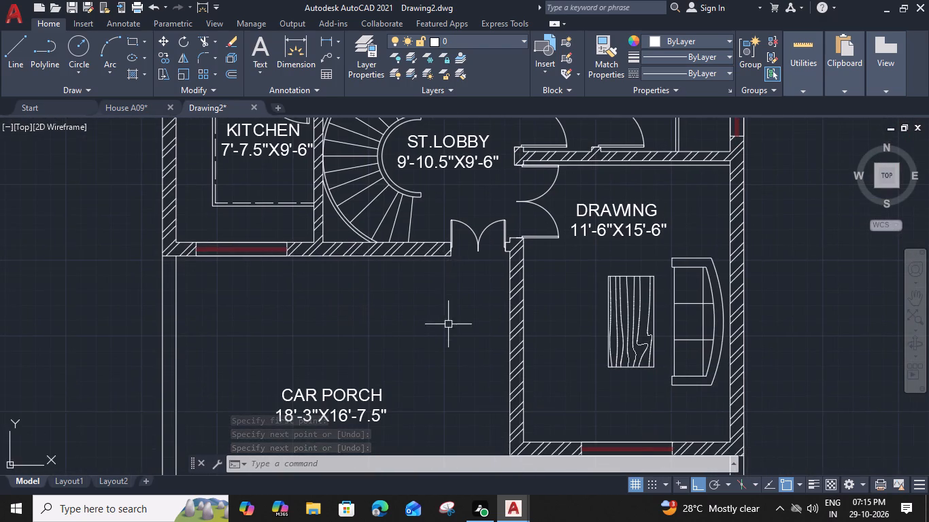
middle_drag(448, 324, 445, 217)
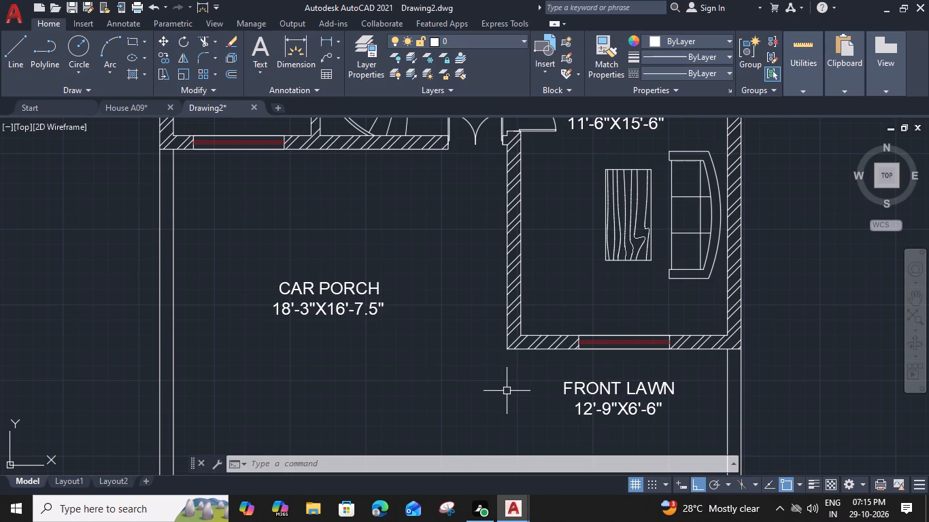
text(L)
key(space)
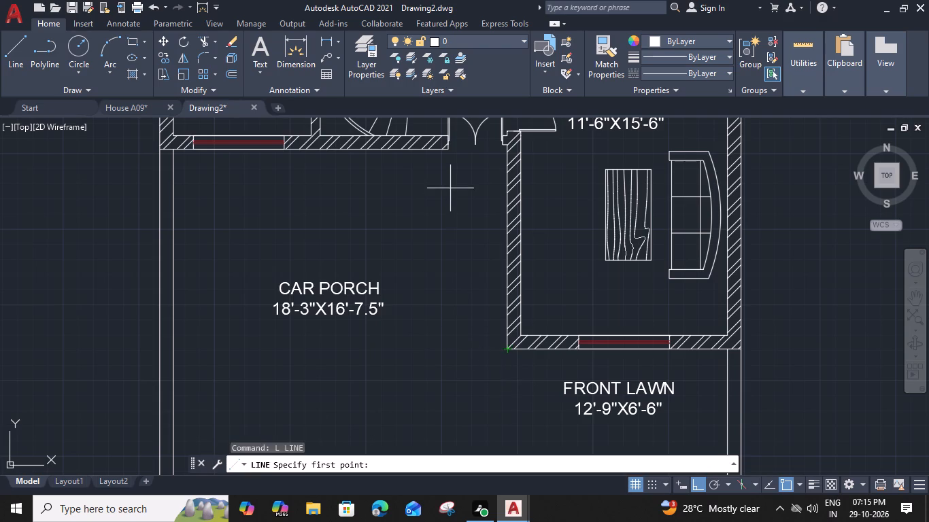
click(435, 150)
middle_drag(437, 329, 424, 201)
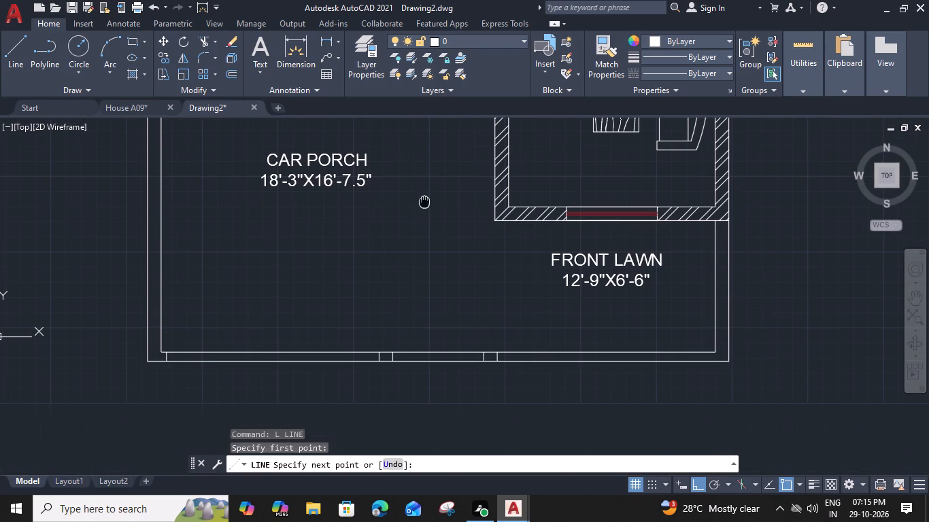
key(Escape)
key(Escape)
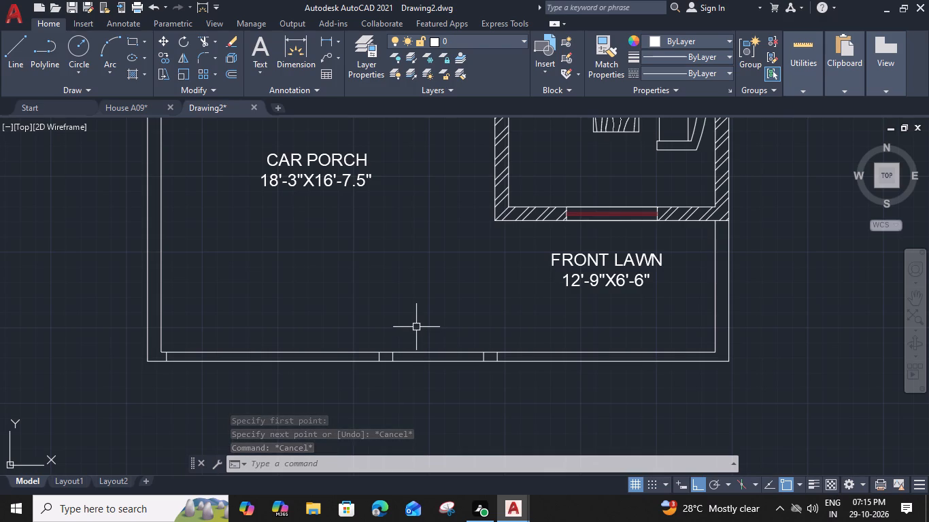
Draw a horizontal line across the porch-side double-door opening, from the lobby wall corner to the drawing room wall.
scroll(416, 327, down, 1)
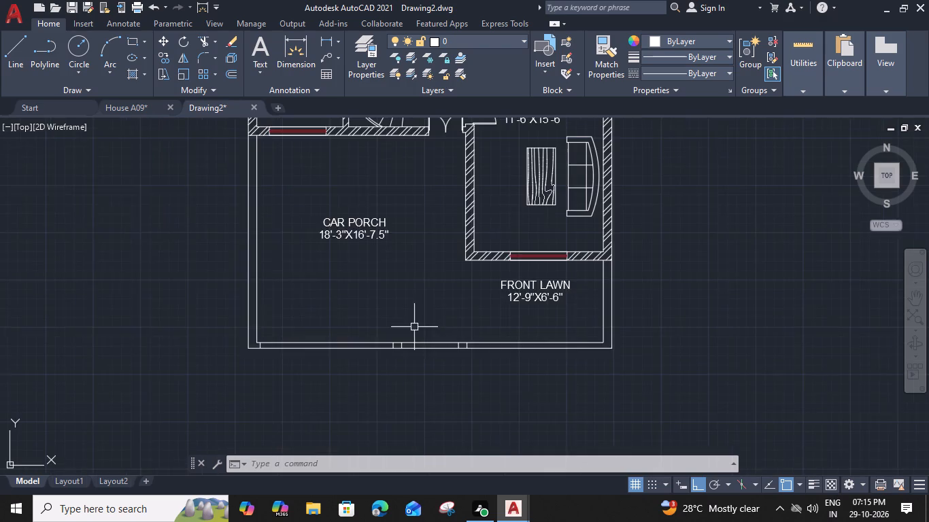
middle_drag(420, 332, 446, 334)
right_drag(437, 336, 446, 334)
key(Escape)
scroll(469, 102, up, 4)
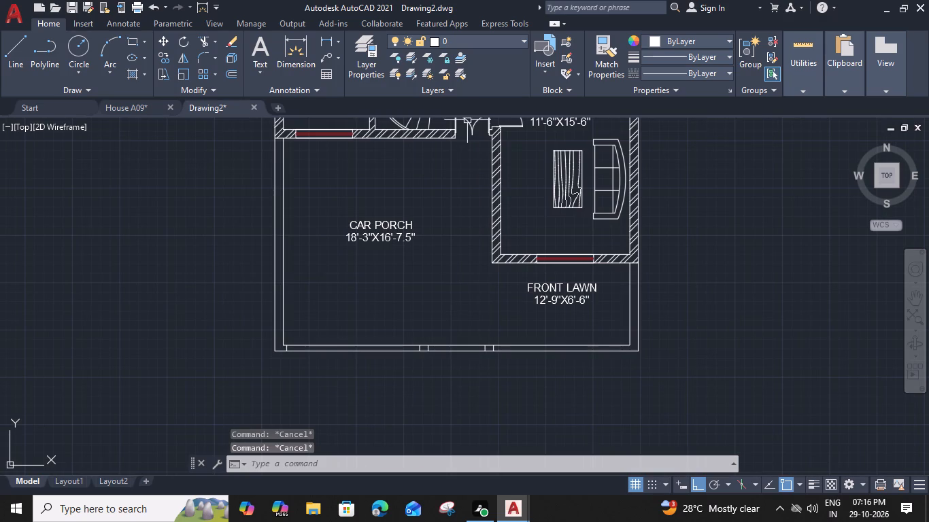
middle_drag(469, 160, 450, 281)
scroll(447, 272, up, 3)
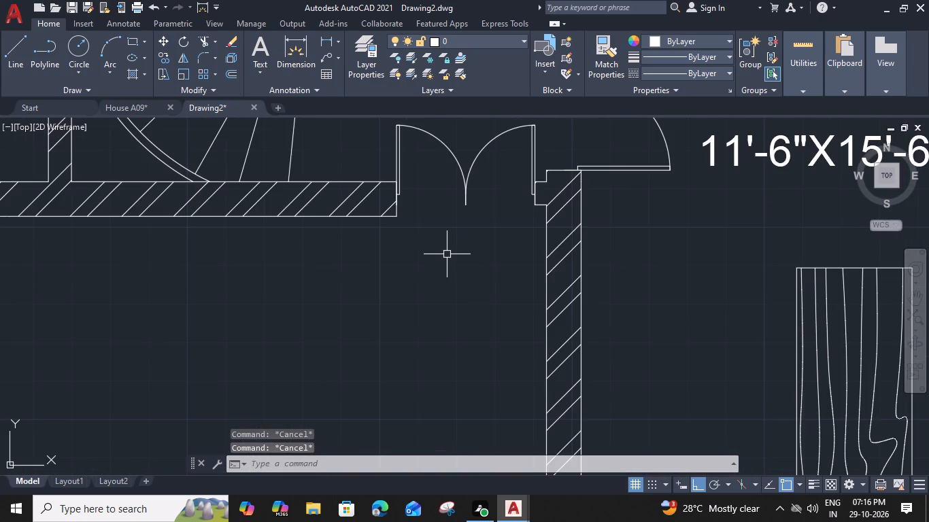
text(L)
key(space)
click(394, 217)
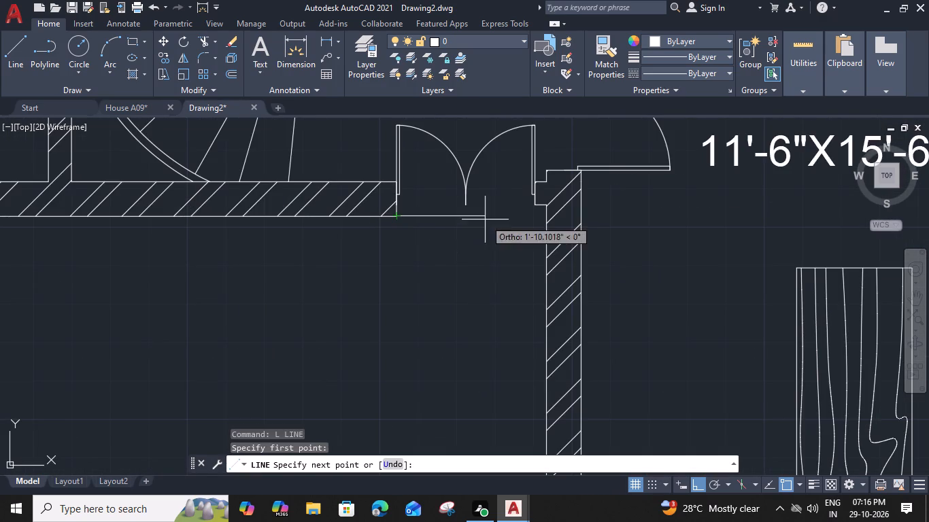
click(543, 217)
key(space)
Offset the line across the double-door opening southward twice at 1' spacing to form the entrance step lines.
click(498, 216)
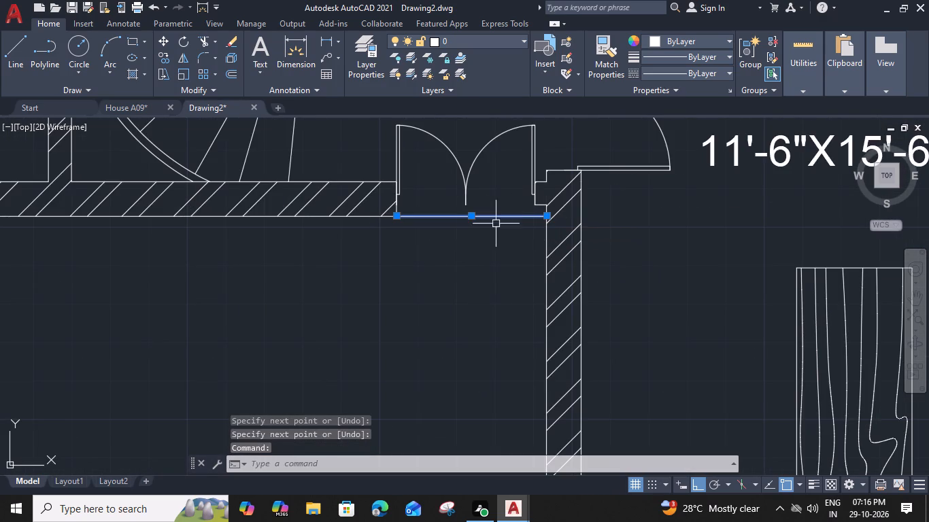
key(o)
key(space)
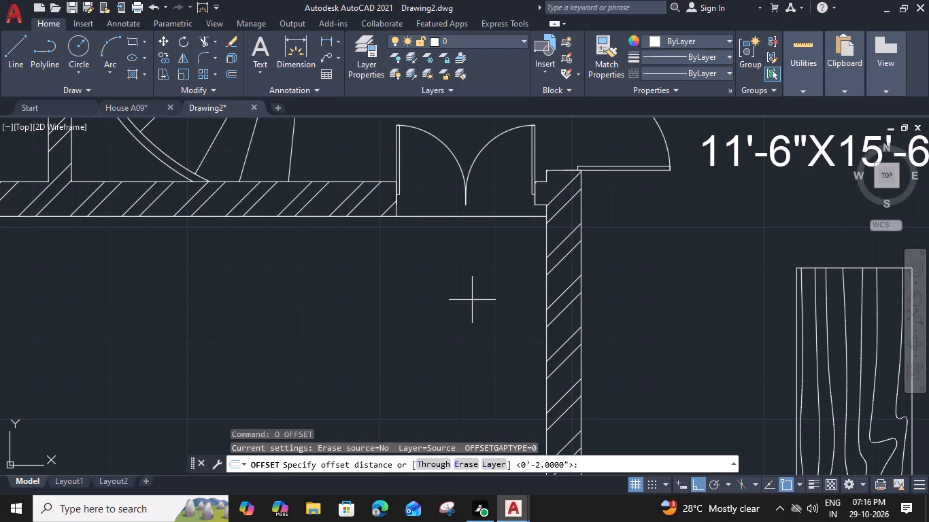
key(1)
text(')
key(space)
click(469, 316)
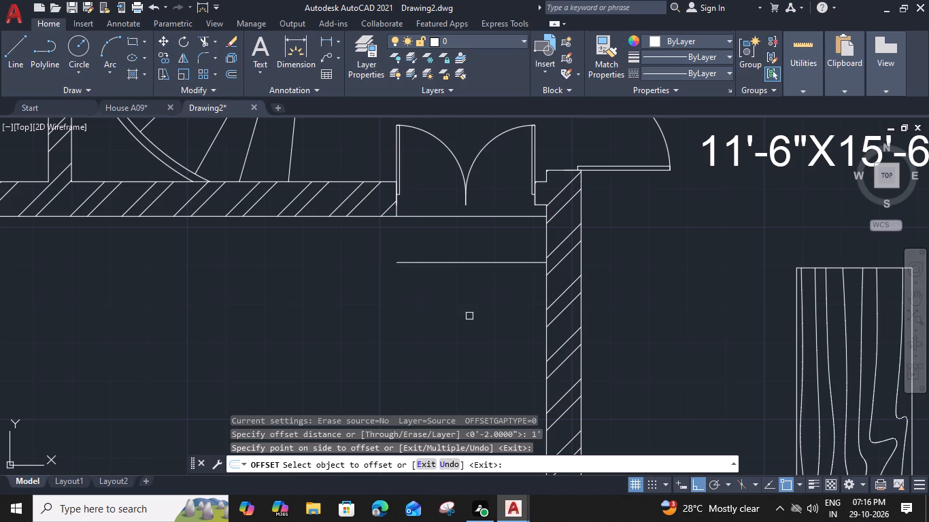
click(467, 265)
click(462, 313)
key(Escape)
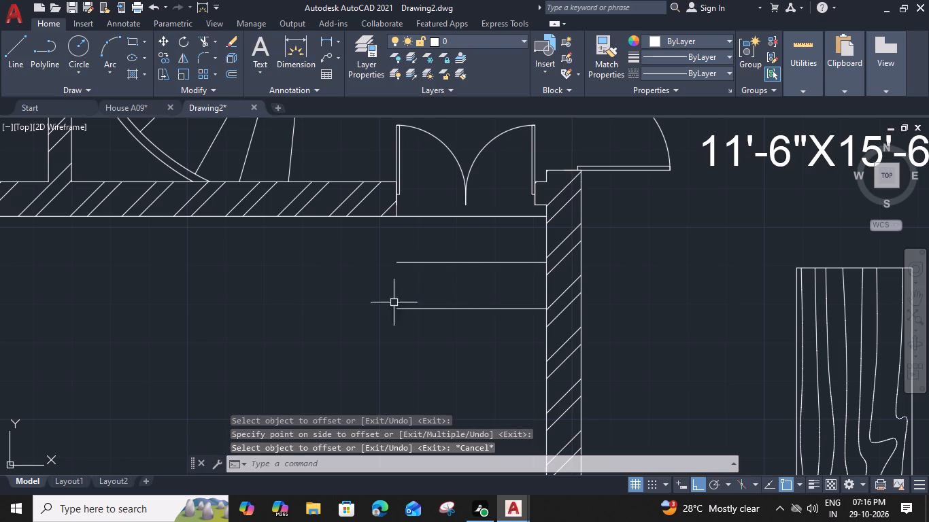
Draw a vertical line from the lobby's south wall, just west of the entrance steps, down past the lowest step line.
text(L)
key(space)
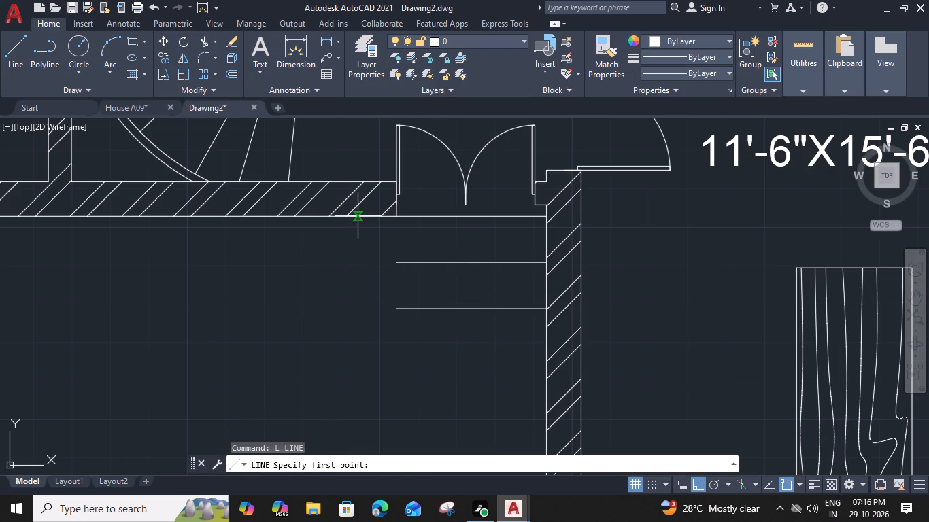
click(357, 216)
click(359, 324)
key(Escape)
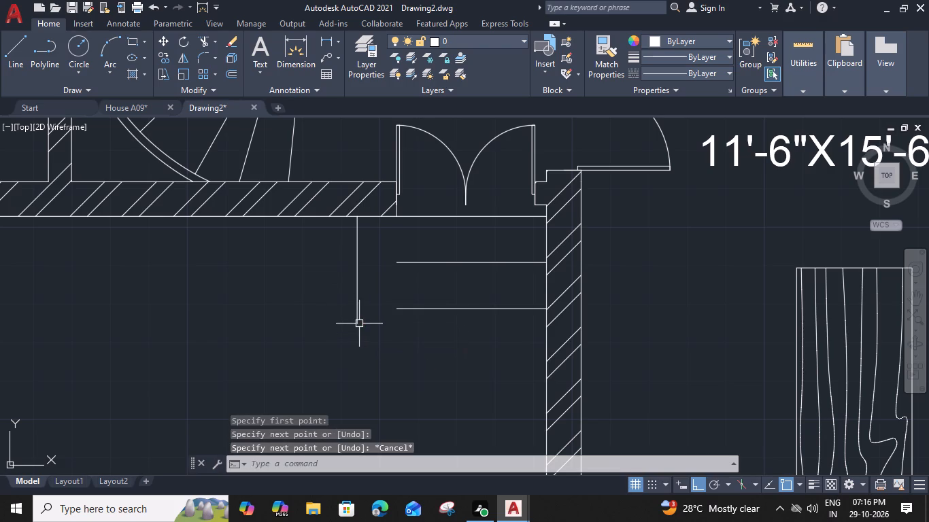
Offset the vertical line beside the entrance steps 3" to the west to form a double-line rail.
click(356, 303)
text(O 3")
key(Return)
click(284, 334)
key(Escape)
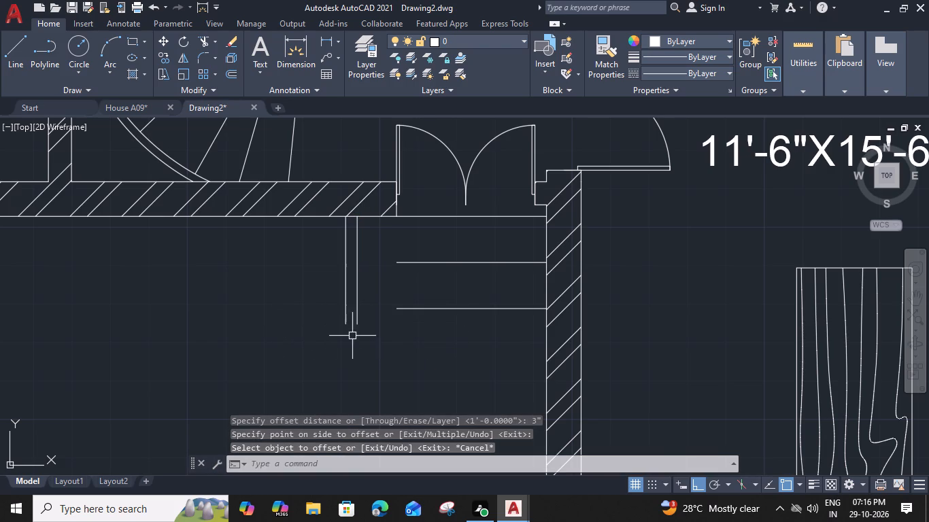
Draw a small circle between the lower ends of the two rail lines, slightly wider than the rail, as its post.
scroll(351, 335, up, 2)
text(C)
key(space)
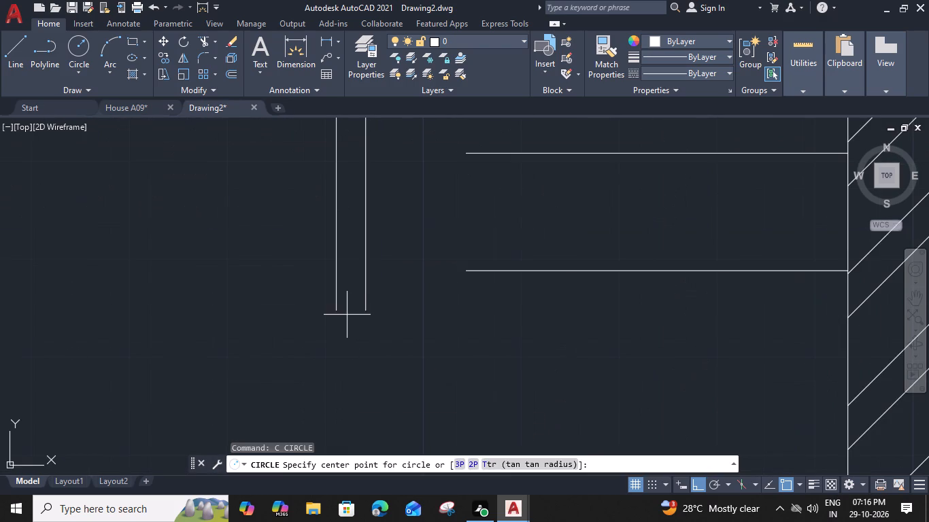
click(347, 314)
click(362, 314)
Move the post circle slightly east so that it sits centred on the rail.
scroll(365, 335, up, 2)
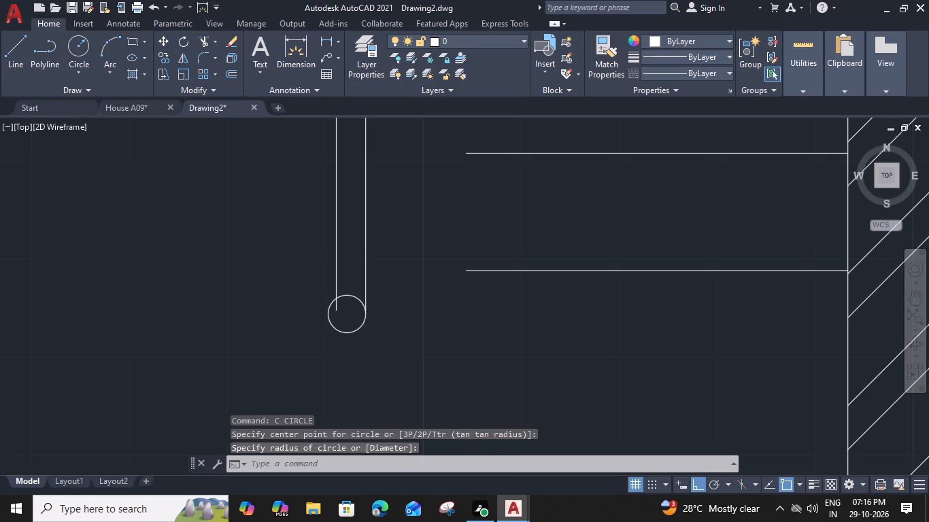
click(357, 310)
key(m)
key(space)
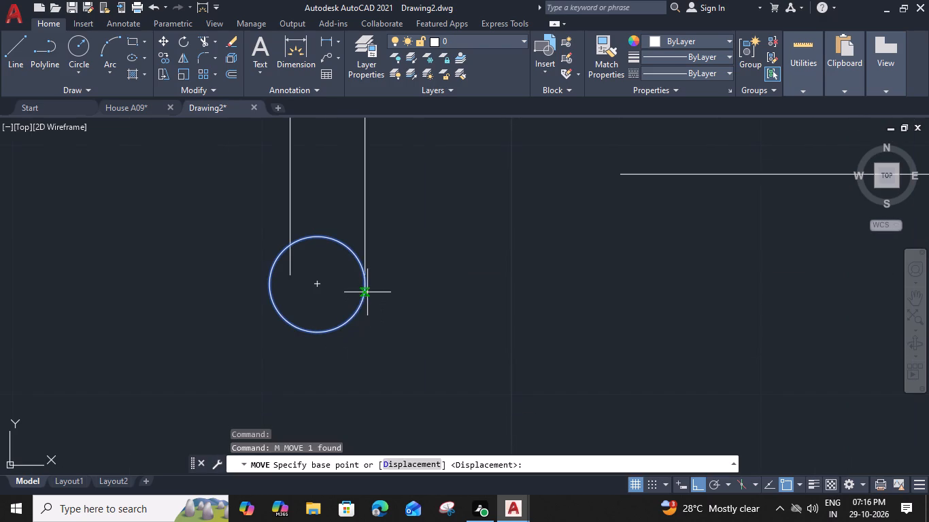
click(367, 289)
scroll(376, 291, up, 1)
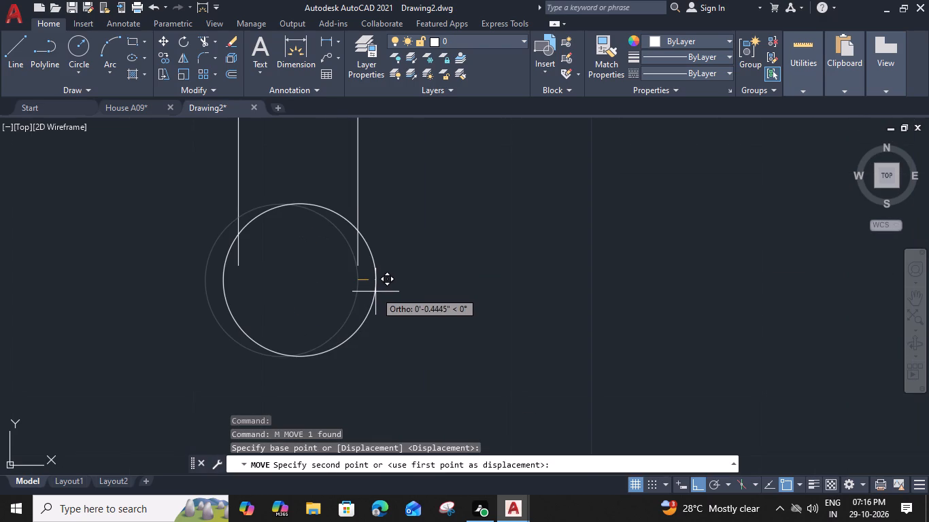
click(372, 291)
Offset the rail's post circle 0.6" inward to create a concentric inner circle.
click(373, 304)
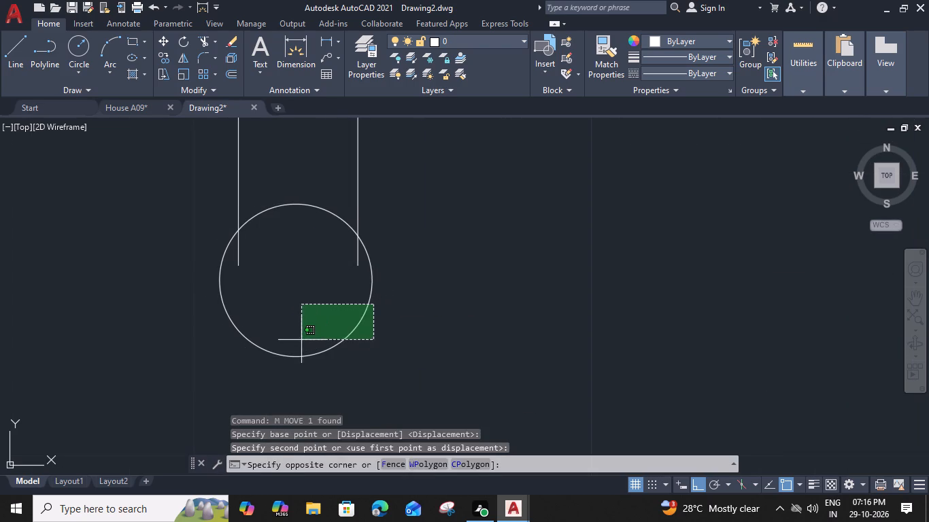
click(299, 343)
text(O 0.)
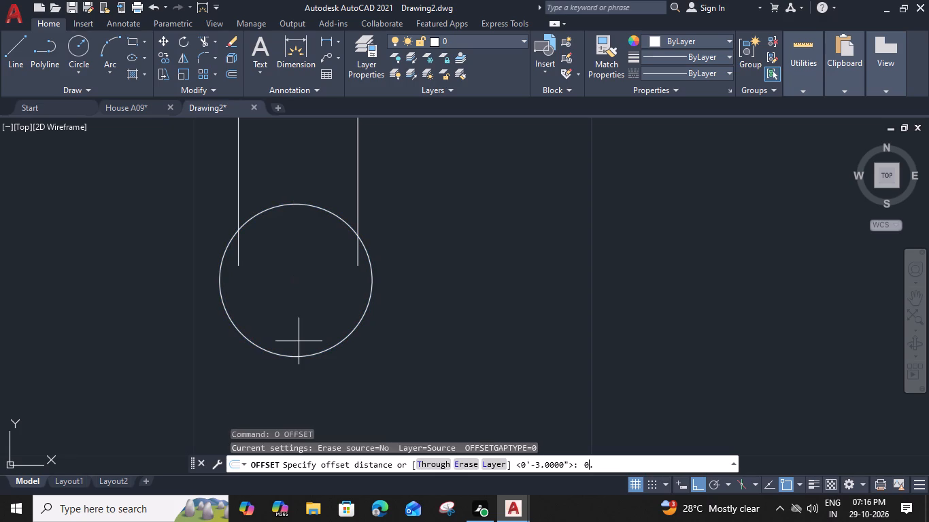
text(6")
key(Return)
click(298, 315)
key(Escape)
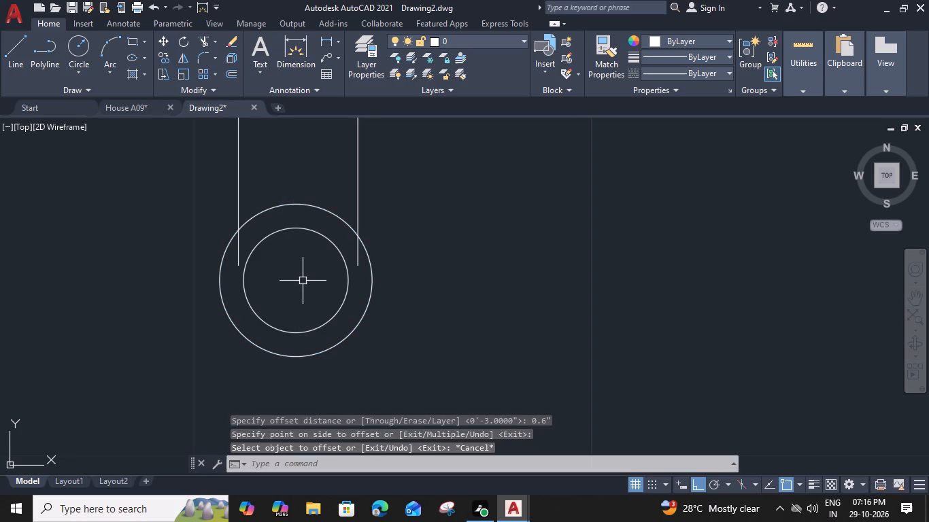
Trim the ends of both rail lines that run inside the outer post circle.
text(TR)
key(space)
click(237, 249)
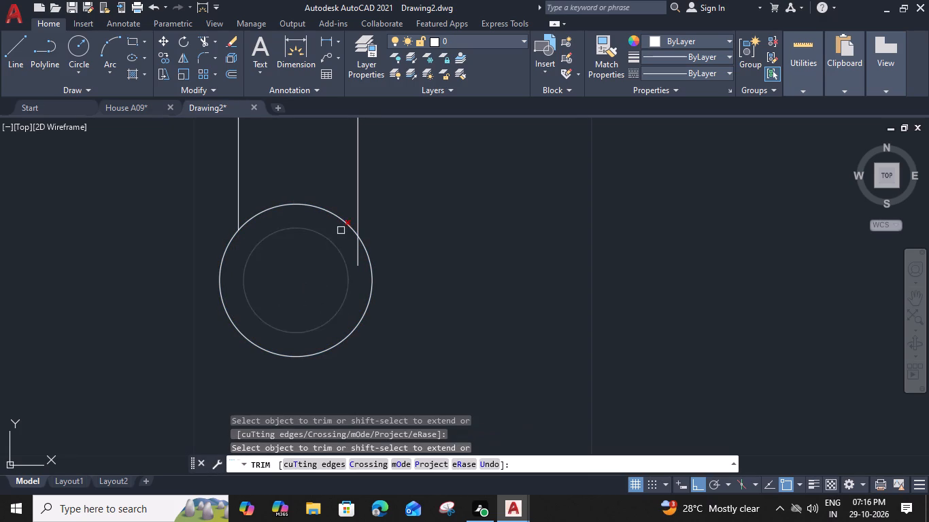
click(358, 251)
key(Escape)
Extend the two entrance step lines westward to meet the rail's inner line.
scroll(374, 248, down, 2)
middle_drag(414, 218, 412, 225)
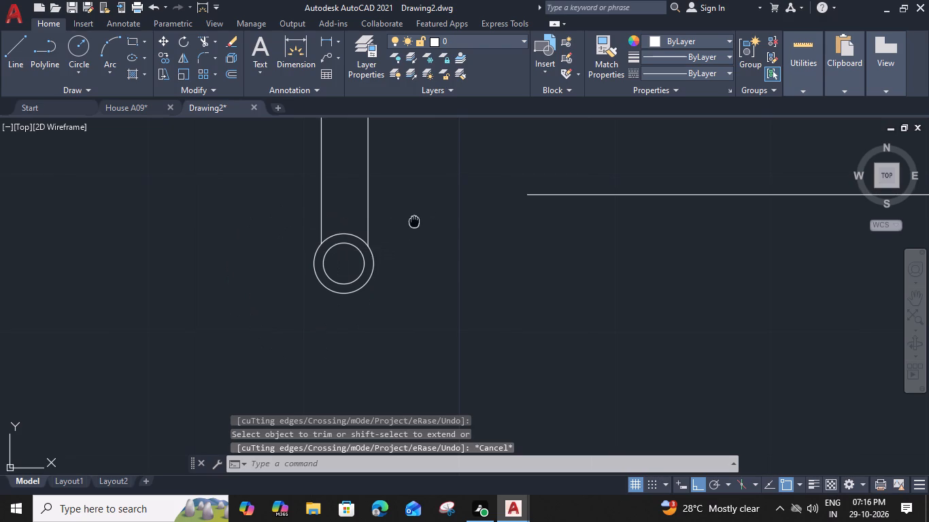
middle_drag(412, 225, 251, 364)
scroll(252, 345, down, 2)
text(EX)
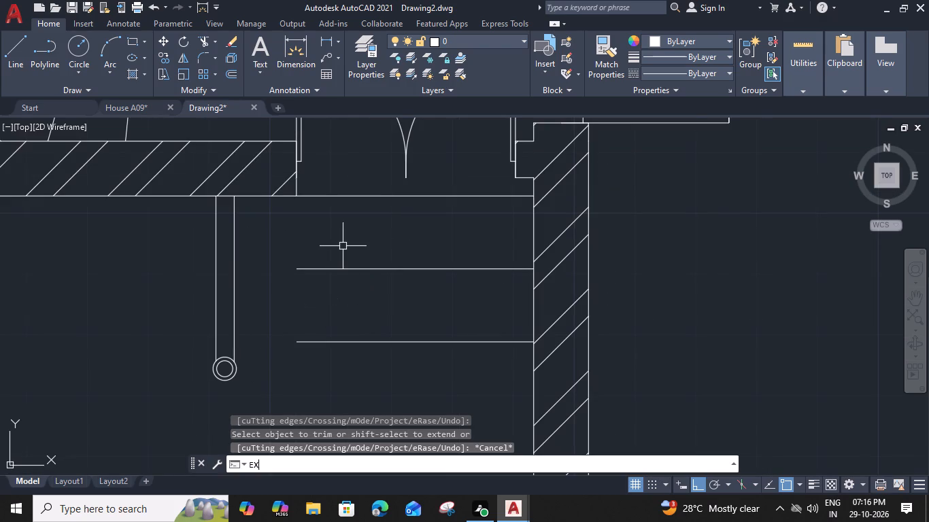
key(space)
click(343, 244)
click(326, 361)
key(Escape)
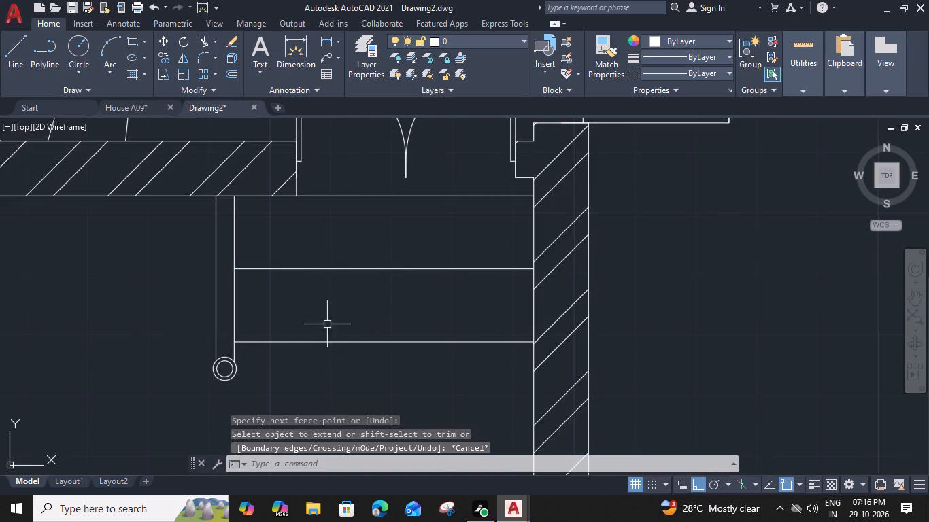
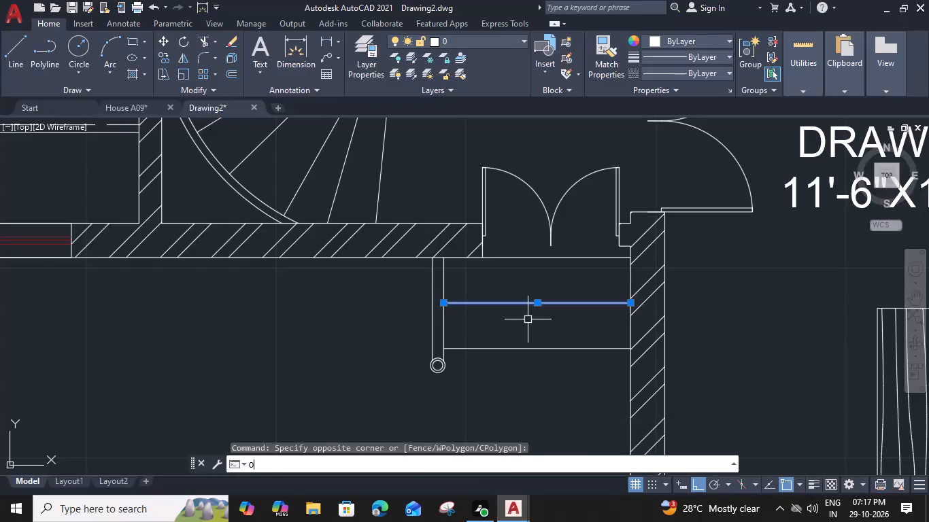
Offset each of the two car porch entrance step lines 1" to the south.
key(1)
key(shift+quotedbl)
key(Return)
click(531, 337)
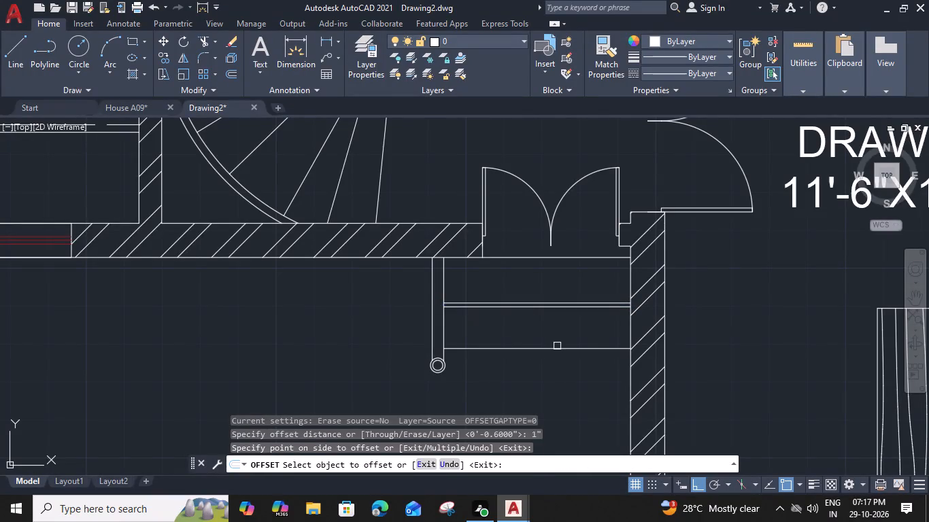
click(560, 351)
click(560, 381)
key(Escape)
Change the linetype of the two offset entrance step lines to ACAD_ISO02W100.
click(558, 353)
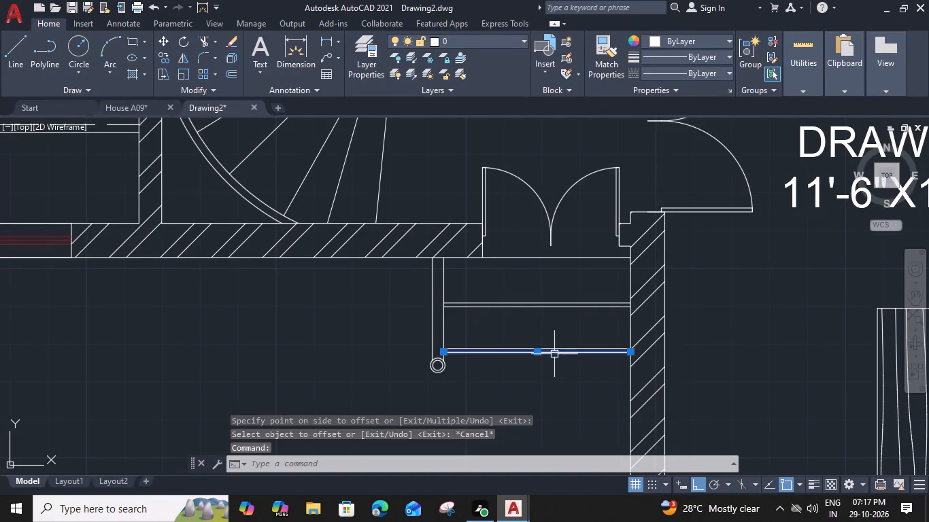
shift+click(565, 308)
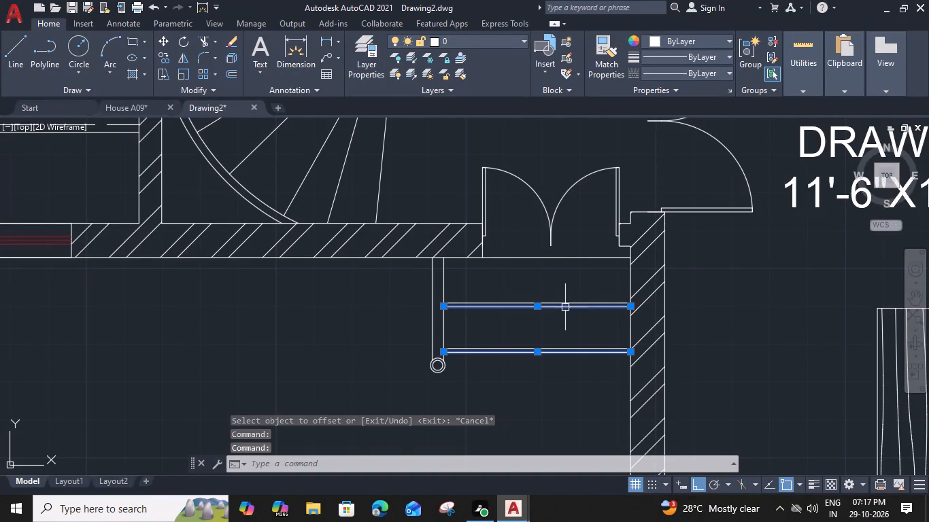
click(705, 71)
click(707, 125)
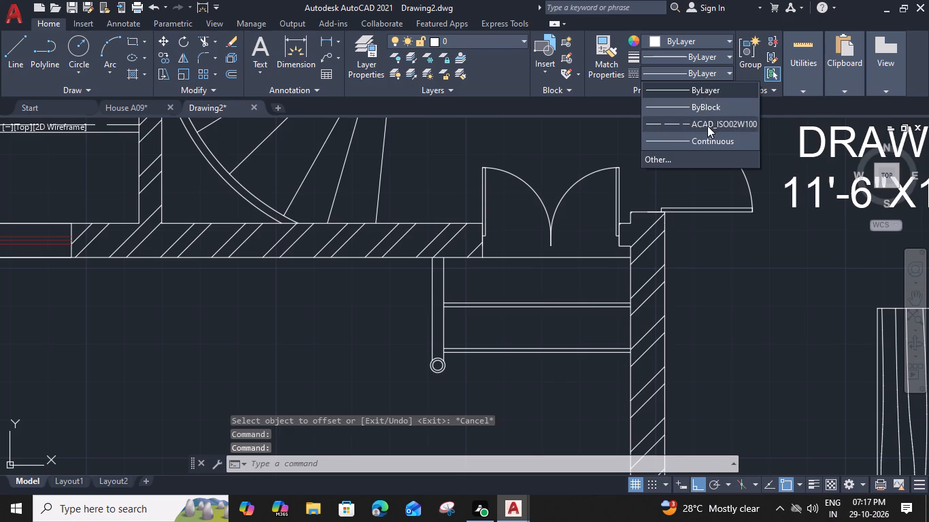
key(Escape)
Offset the four southernmost curved-stair tread lines 1" toward the south end of the flight.
scroll(576, 294, down, 1)
middle_drag(577, 296, 576, 395)
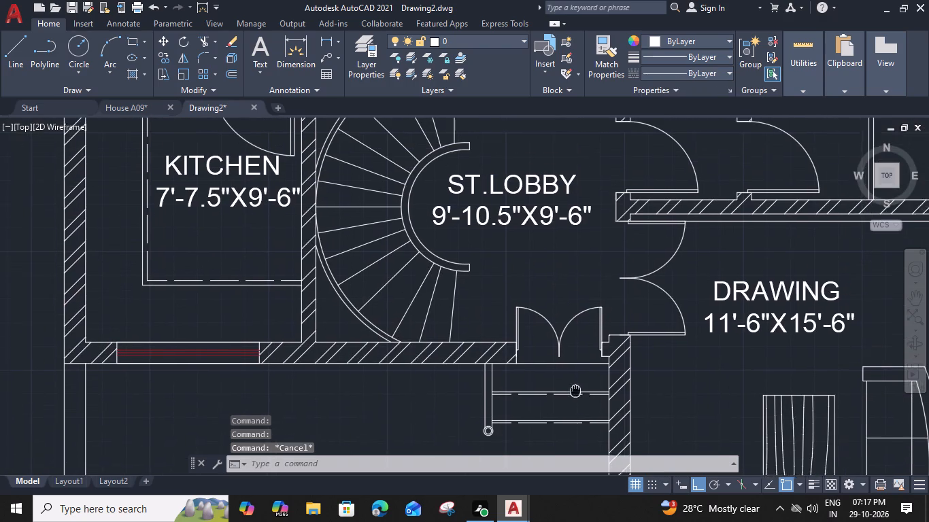
middle_drag(576, 395, 576, 396)
click(454, 309)
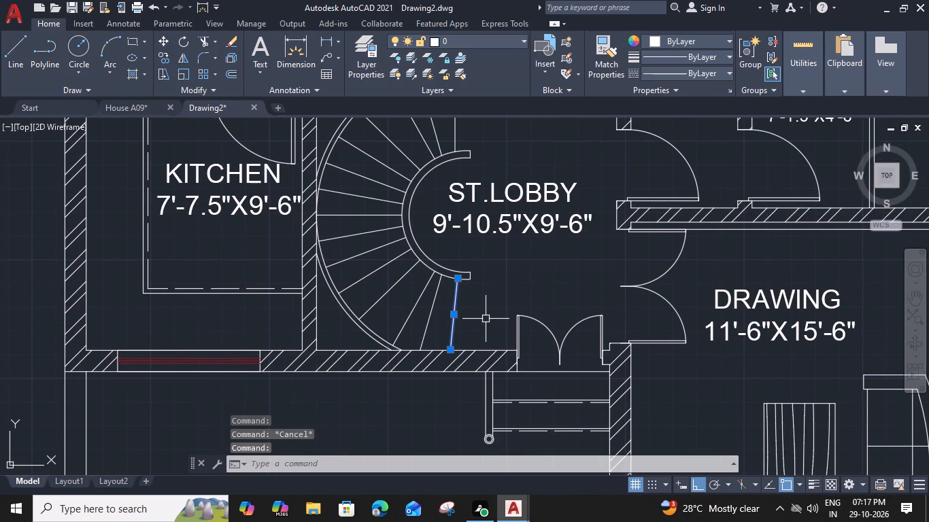
text(O 1")
key(Return)
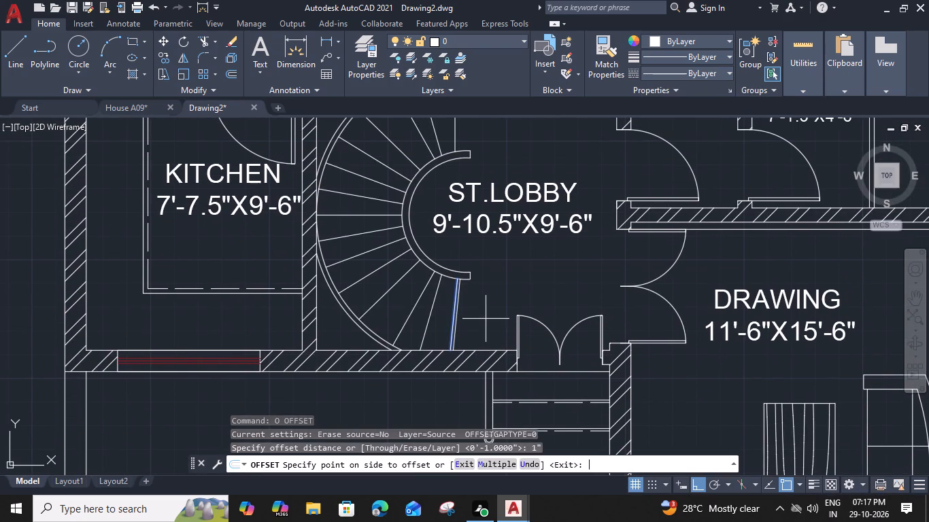
click(494, 326)
scroll(444, 299, up, 1)
click(428, 300)
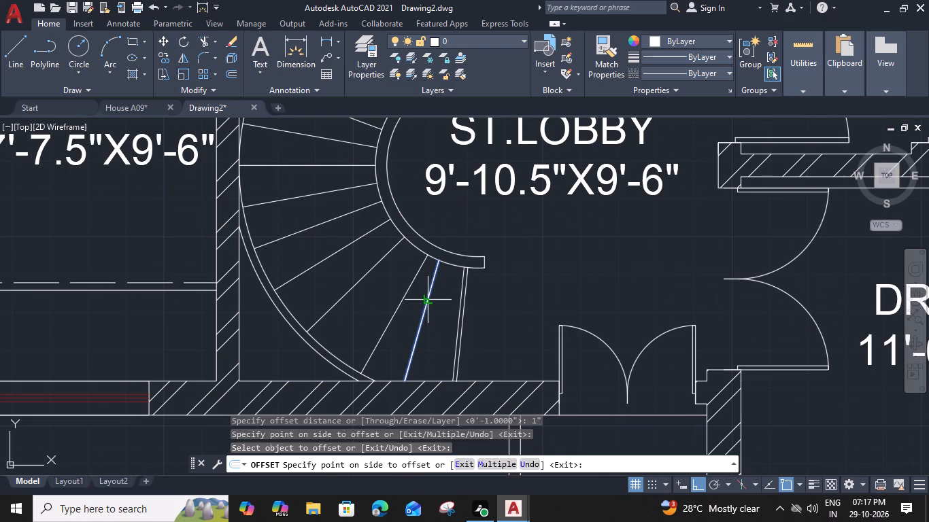
click(441, 311)
click(403, 301)
click(414, 315)
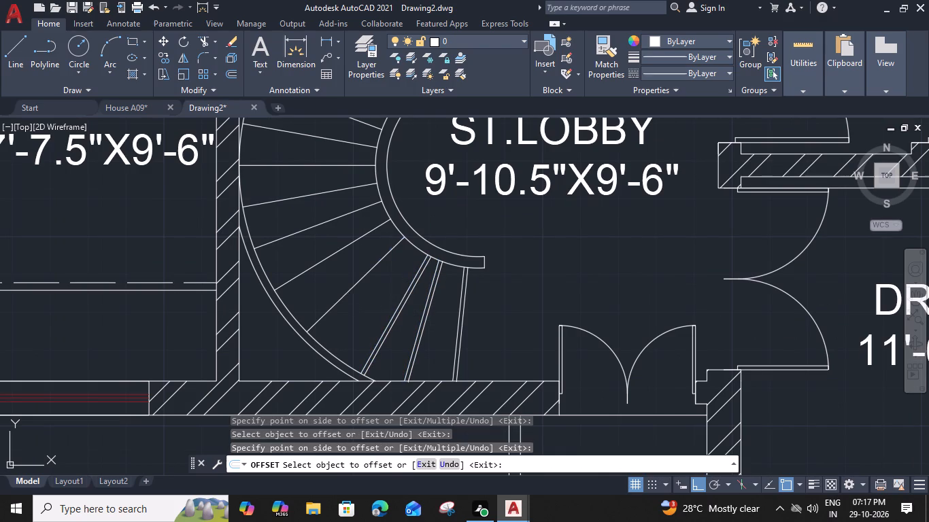
click(348, 293)
click(356, 309)
Offset the following four stair tread lines 1" toward the flight's south end, up to and including the horizontal tread.
middle_drag(356, 310, 393, 387)
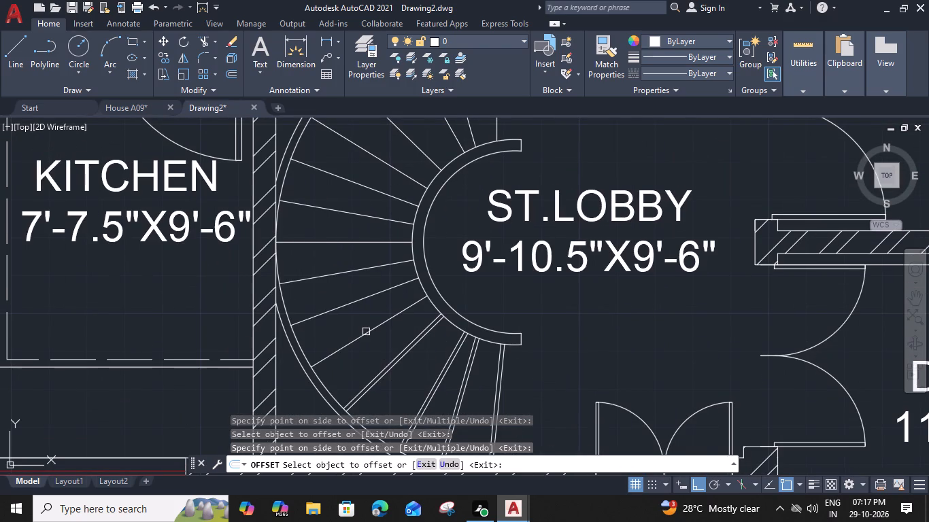
click(367, 333)
click(375, 350)
click(343, 303)
click(348, 316)
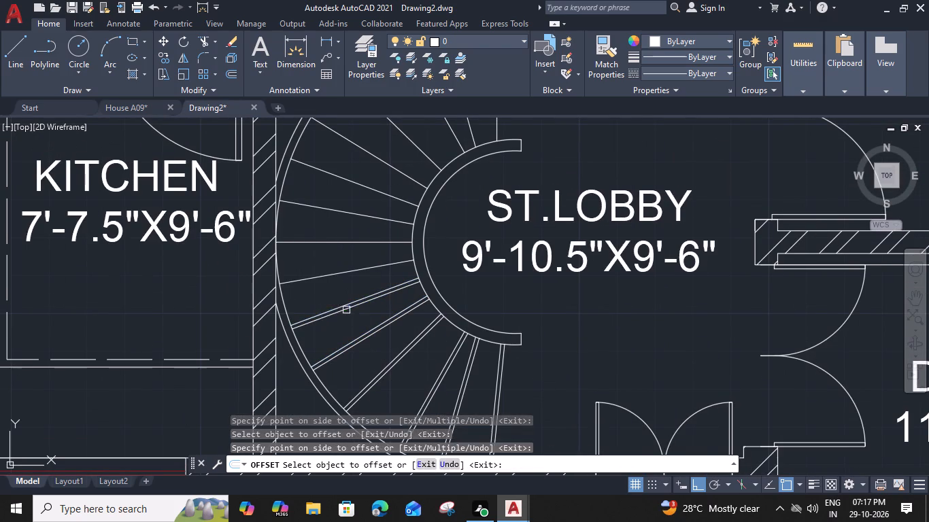
middle_drag(350, 315, 360, 362)
click(356, 317)
click(358, 339)
middle_drag(361, 338, 361, 348)
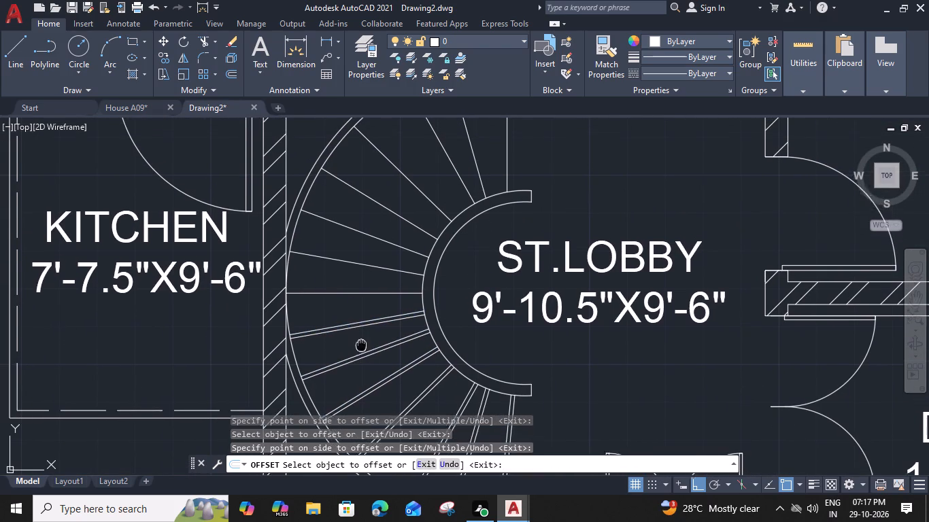
middle_drag(361, 348, 361, 379)
click(358, 326)
click(354, 347)
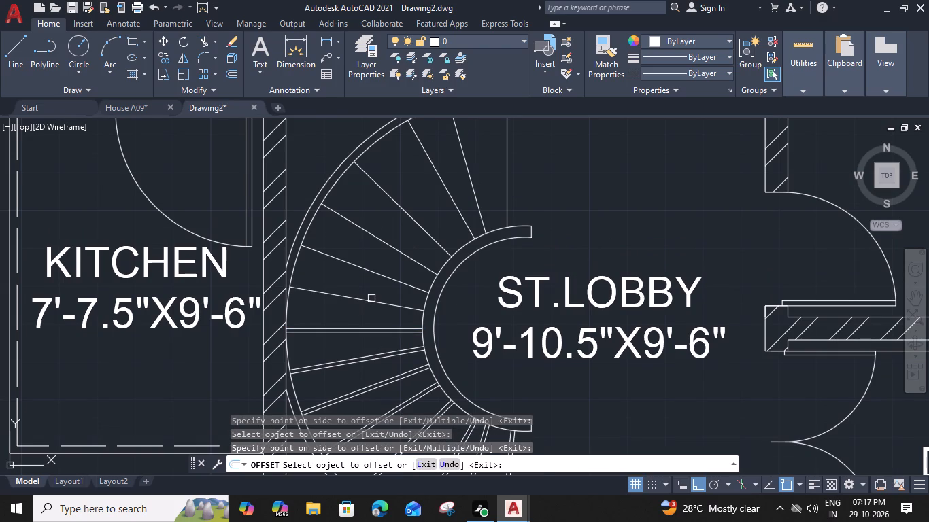
Offset the four tread lines directly above the horizontal one by 1" toward the flight's south end.
click(371, 300)
click(358, 327)
middle_drag(362, 319, 357, 349)
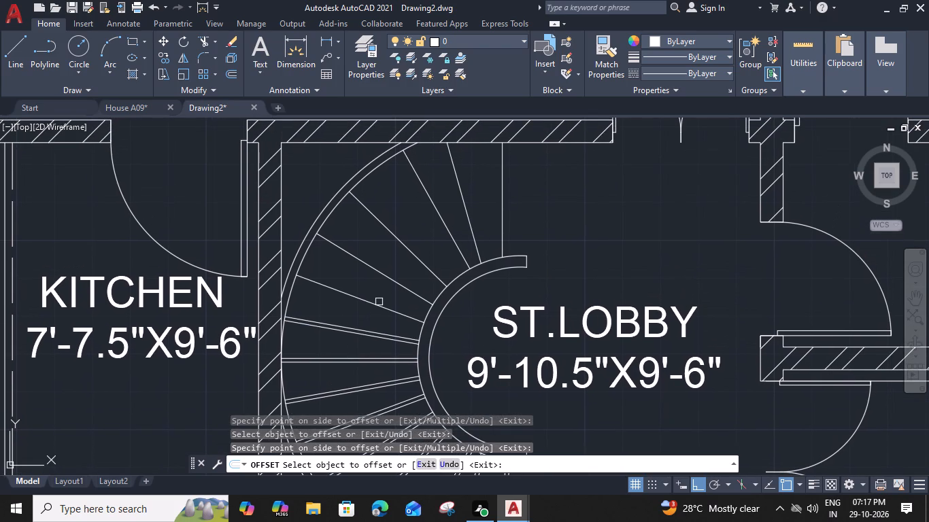
click(376, 307)
click(356, 326)
drag(392, 278, 392, 284)
click(380, 294)
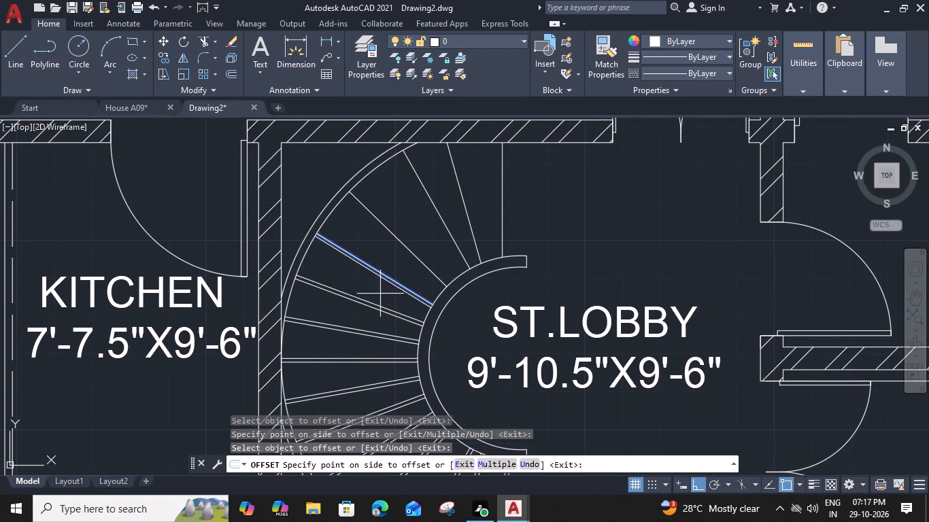
middle_drag(382, 293, 348, 339)
click(375, 296)
click(348, 313)
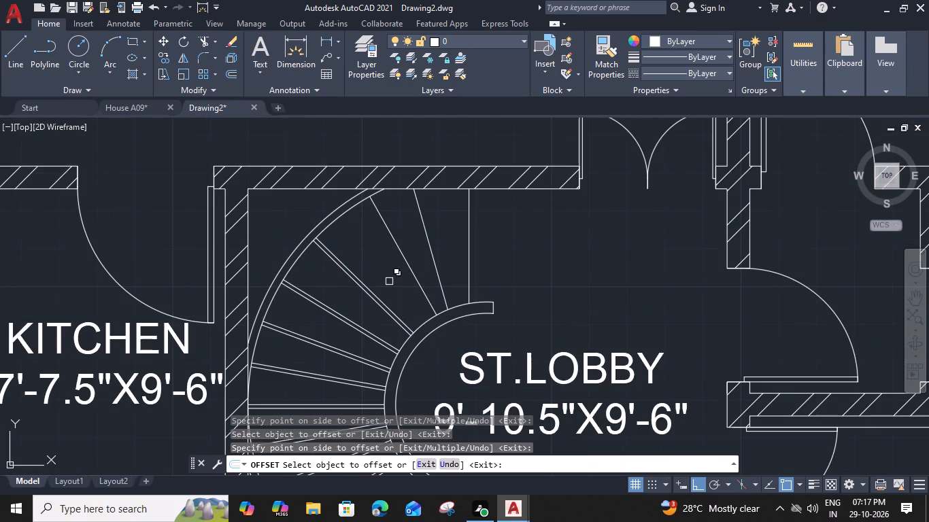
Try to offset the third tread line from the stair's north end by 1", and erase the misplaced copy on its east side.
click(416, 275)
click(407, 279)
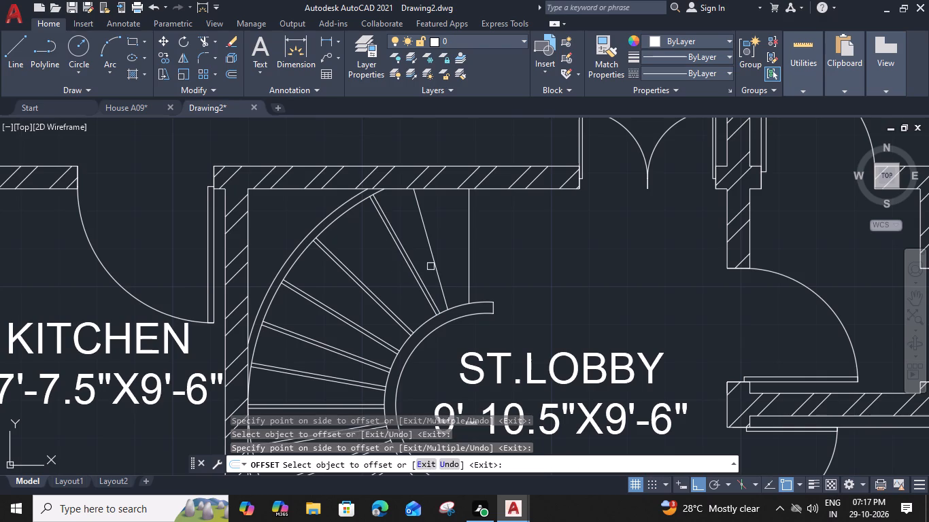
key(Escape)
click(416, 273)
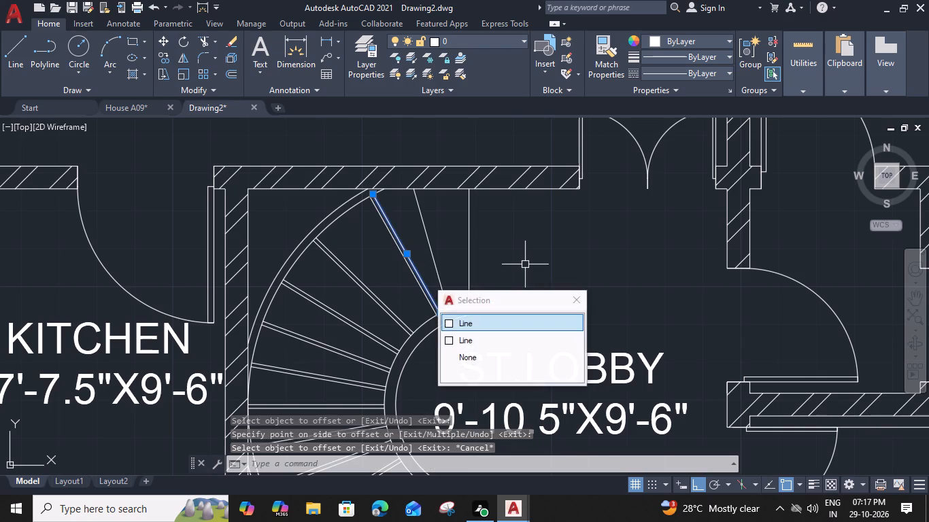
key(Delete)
Offset the last three tread lines at the stair's north end 1" to their west side.
click(404, 264)
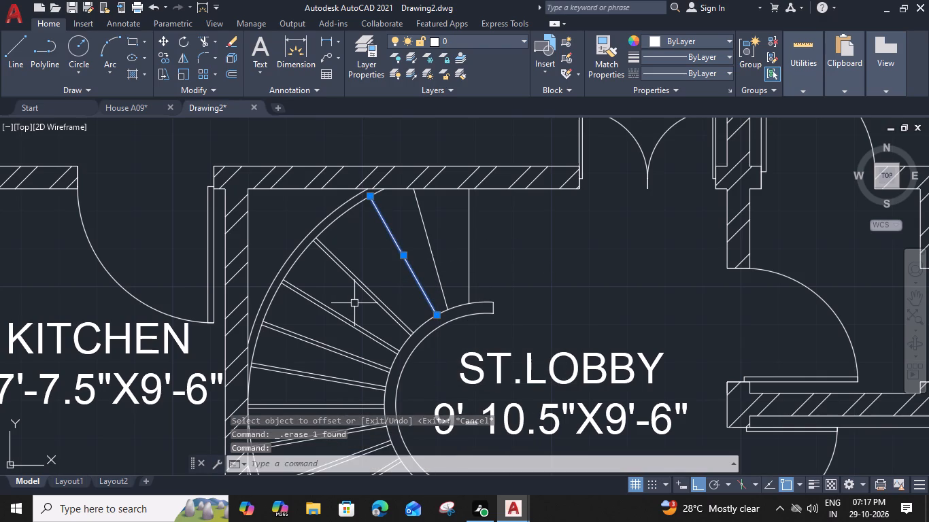
text(O)
key(space)
key(1)
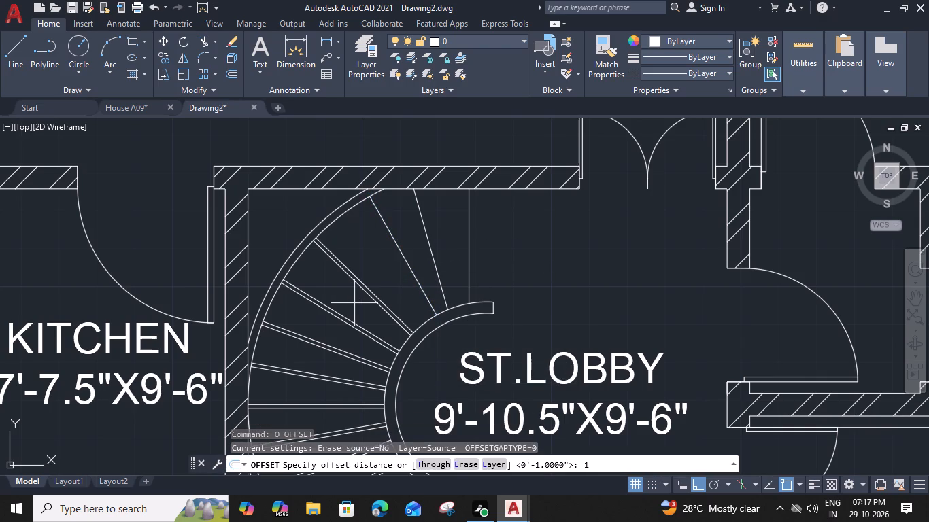
key(Return)
click(349, 306)
click(435, 254)
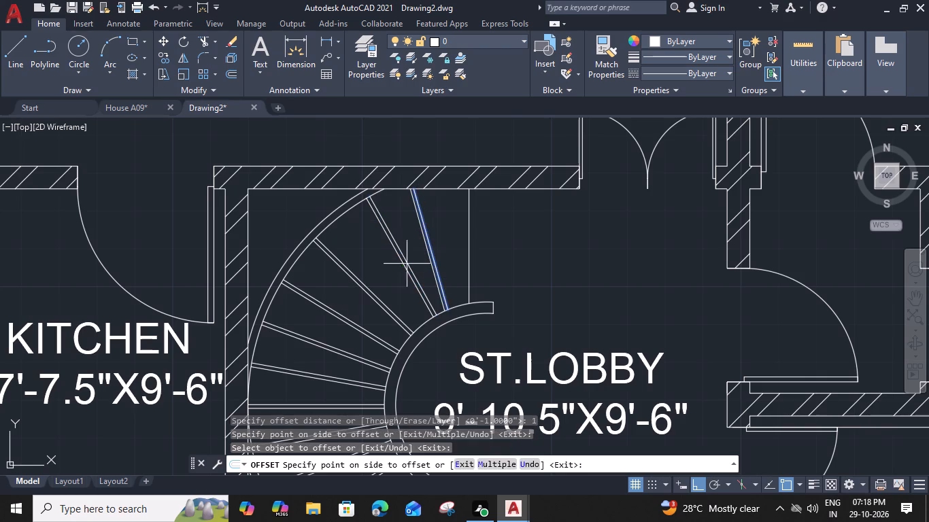
click(403, 266)
click(468, 259)
click(453, 260)
key(Escape)
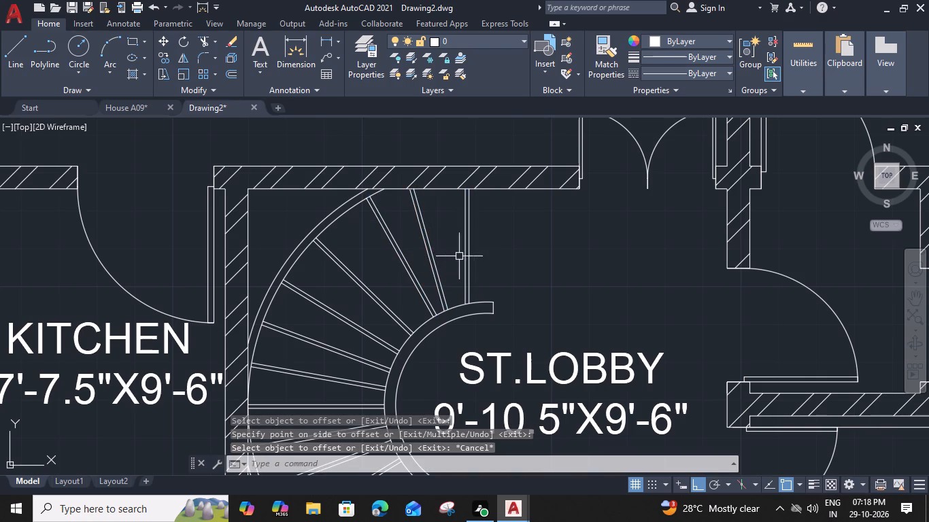
Change the linetype of all fifteen offset tread lines around the curved stair to ACAD_ISO02W100.
click(466, 261)
shift+click(429, 262)
shift+click(404, 268)
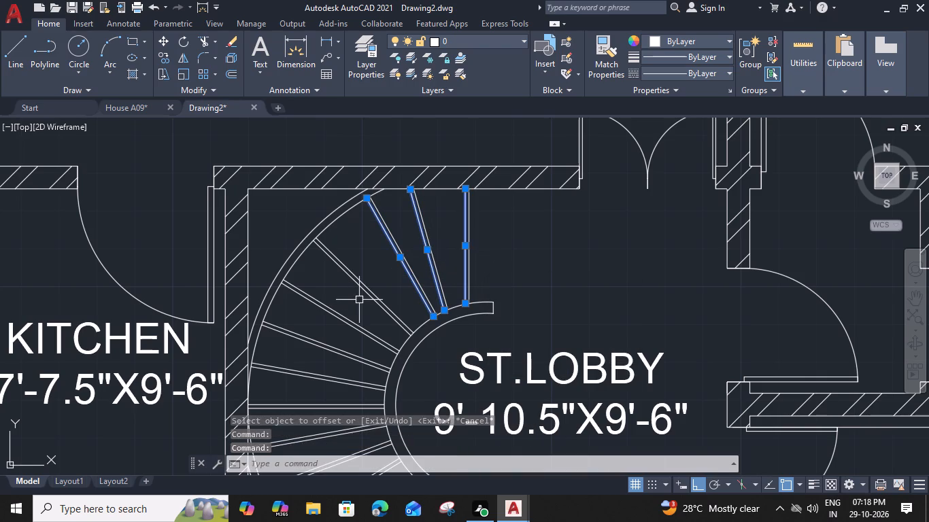
shift+click(367, 296)
shift+click(342, 321)
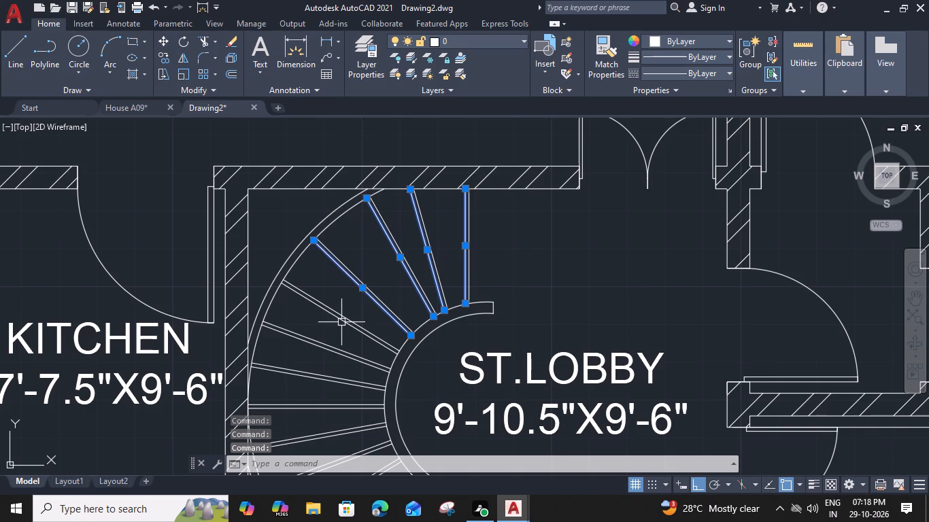
shift+click(328, 351)
middle_drag(334, 388, 339, 323)
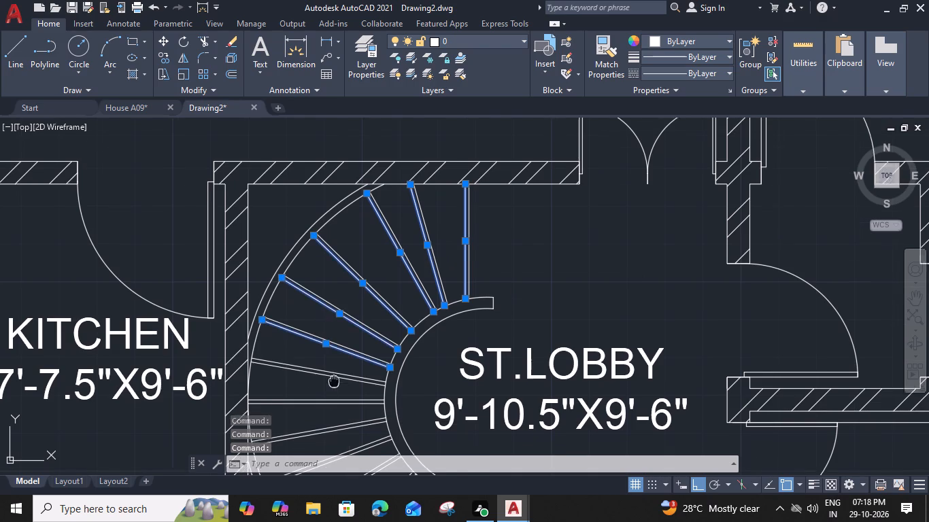
shift+click(337, 317)
shift+click(339, 344)
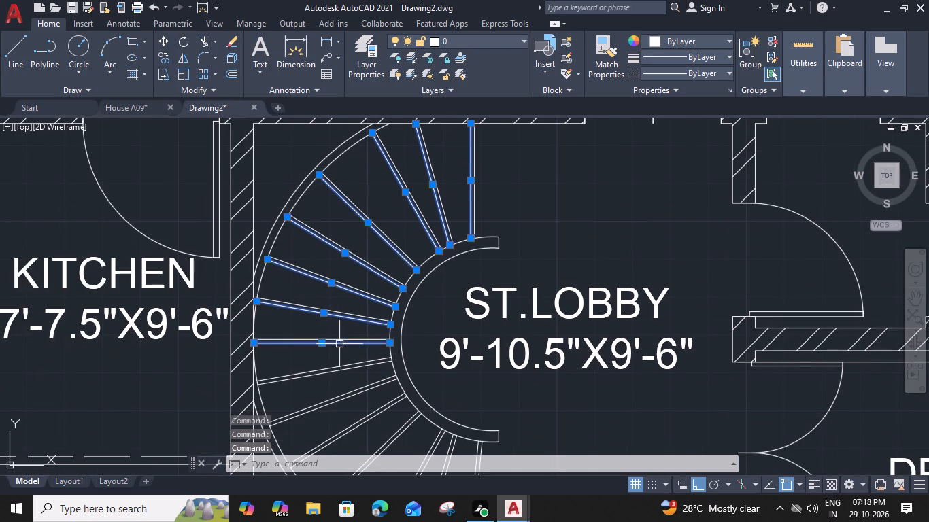
shift+click(347, 369)
middle_drag(356, 385, 350, 325)
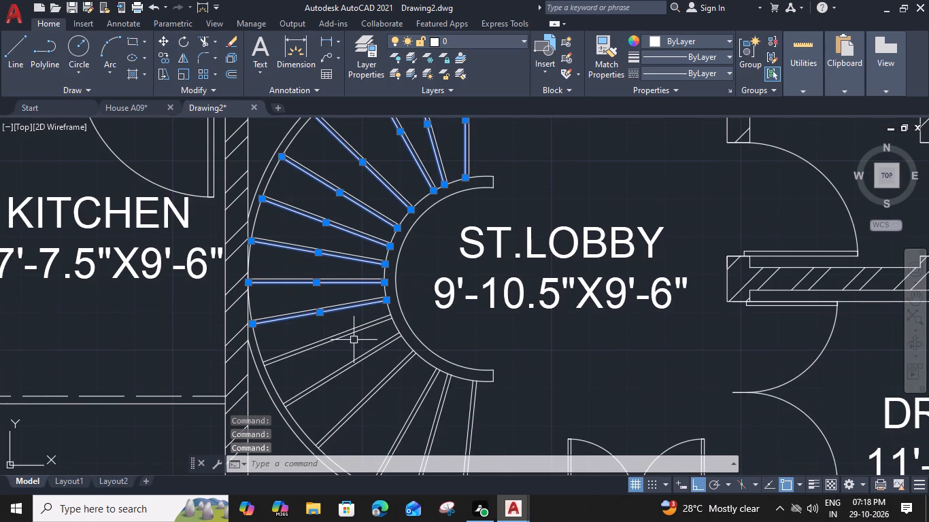
shift+click(354, 331)
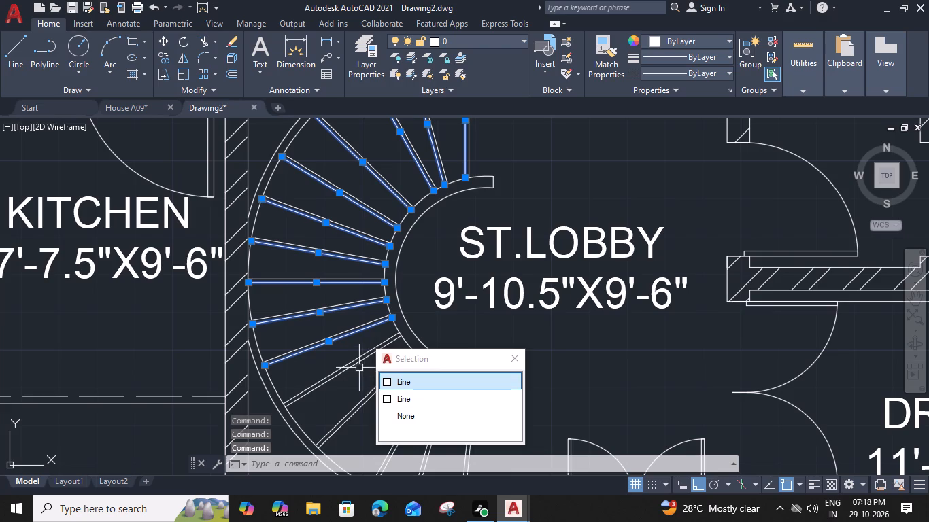
shift+click(358, 365)
middle_drag(366, 381, 348, 322)
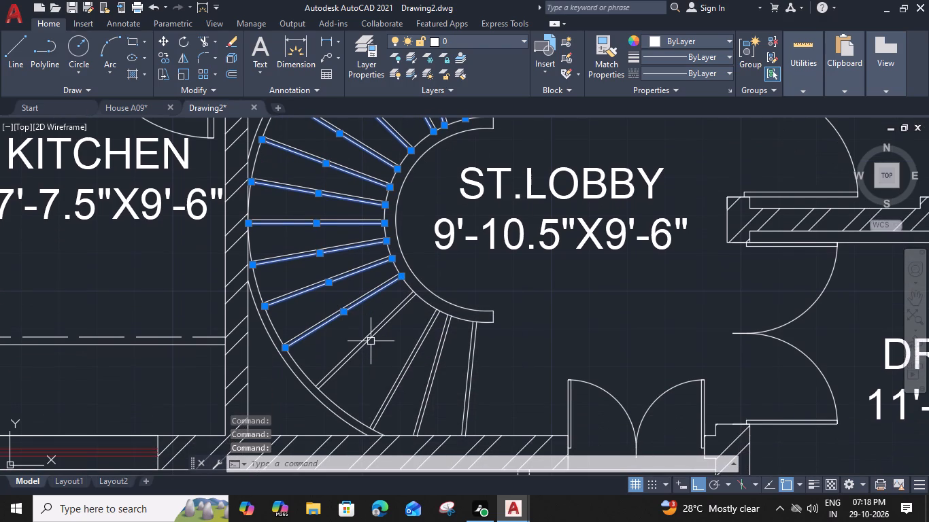
shift+click(369, 341)
shift+click(413, 361)
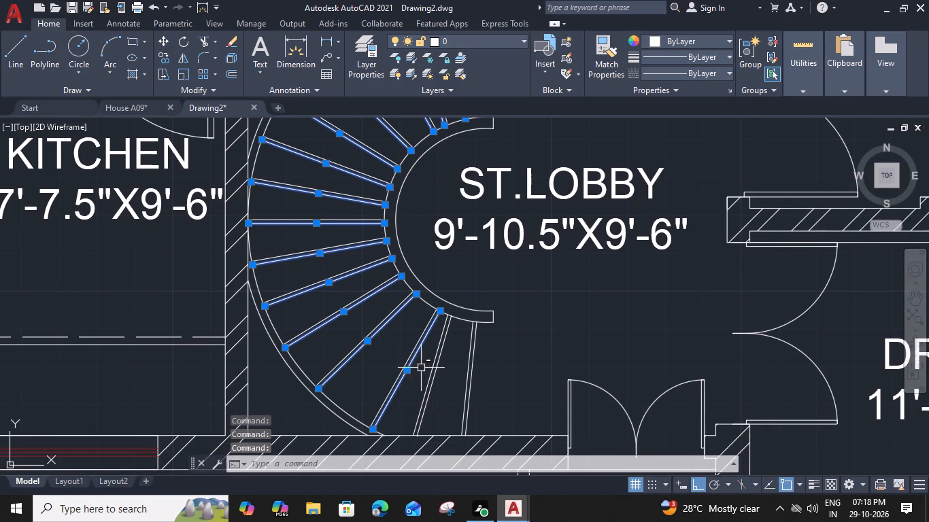
shift+click(434, 376)
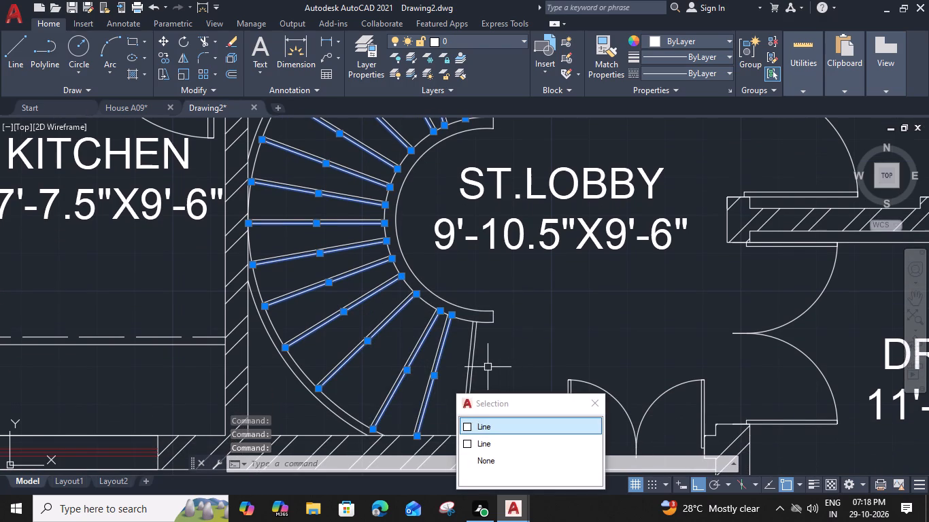
shift+click(475, 364)
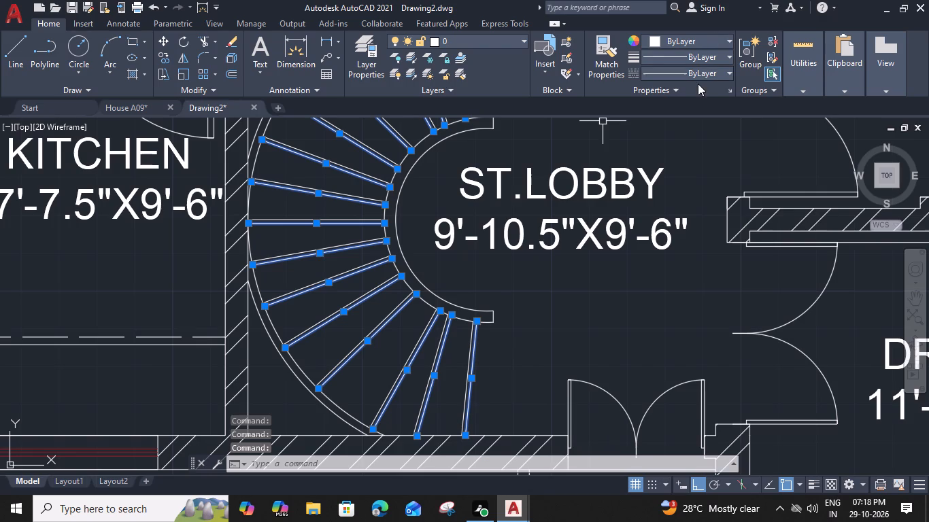
click(705, 70)
click(697, 123)
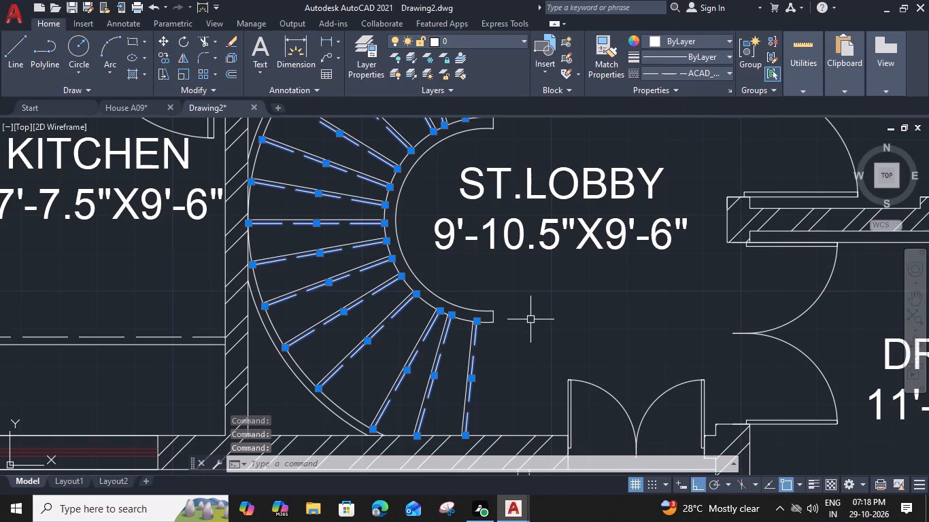
key(Escape)
scroll(524, 304, down, 1)
middle_drag(522, 304, 527, 342)
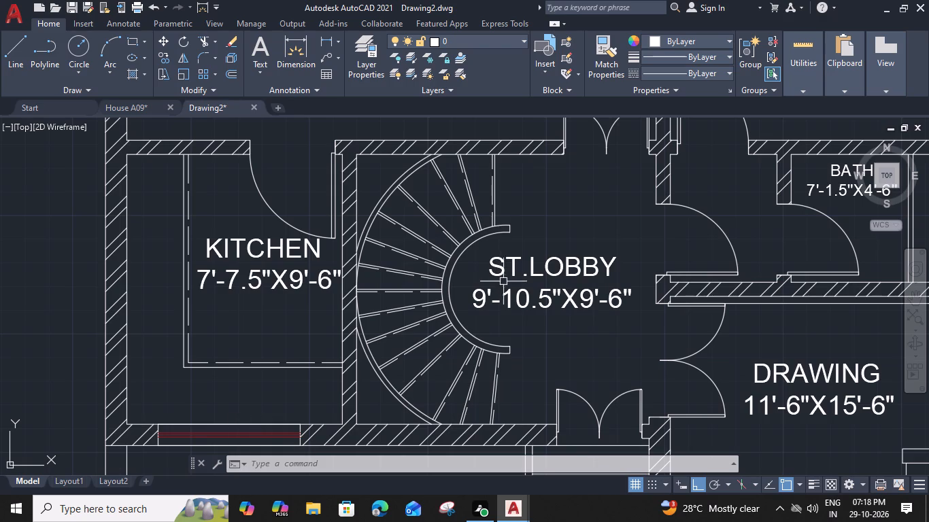
Draw a straight line from the midpoint of the curved stair's southernmost tread to the midpoint of the fifth tread.
middle_drag(509, 344, 509, 302)
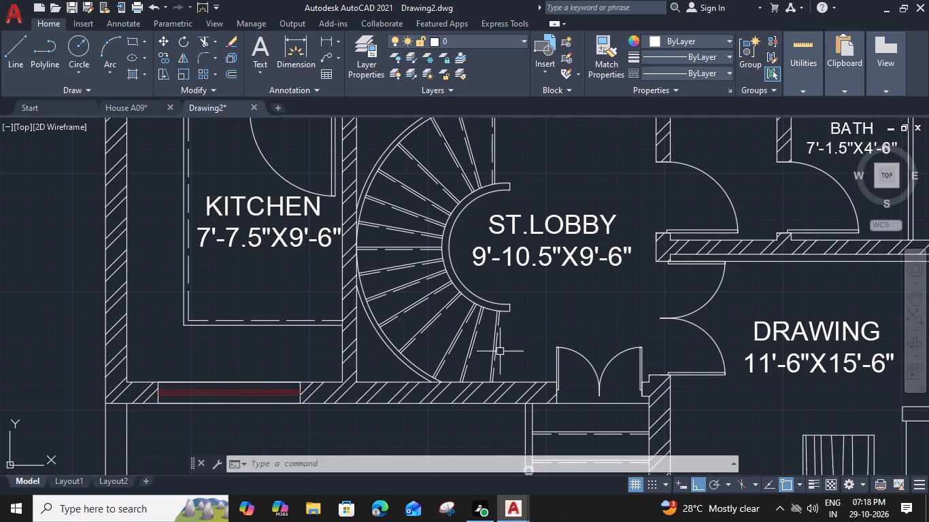
key(l)
key(space)
scroll(490, 353, up, 2)
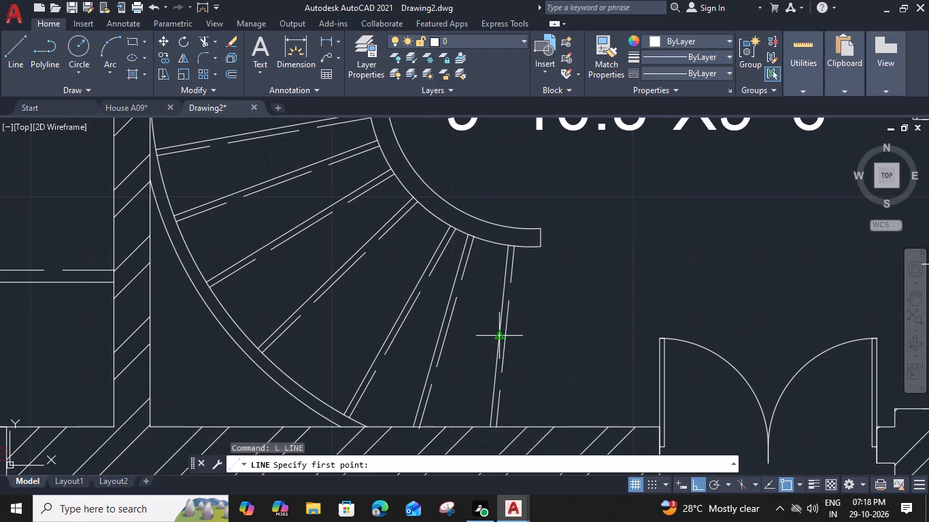
click(499, 336)
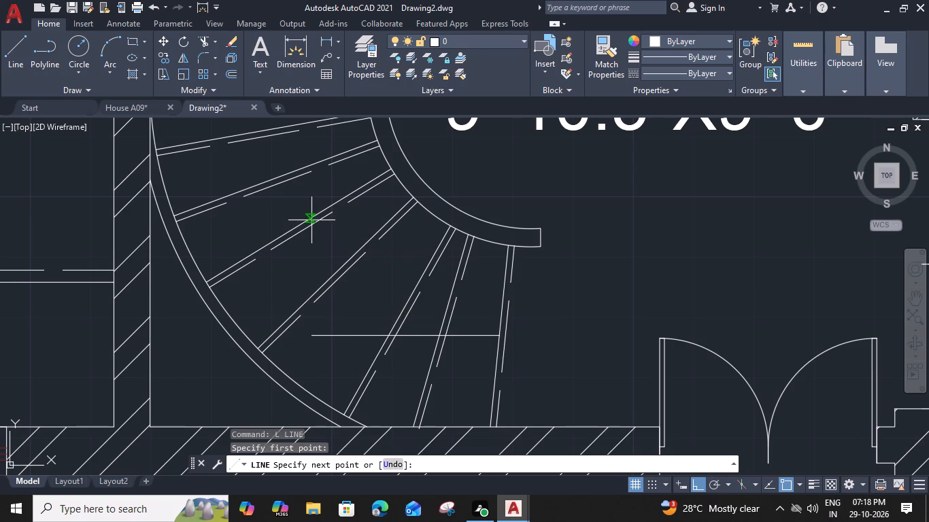
click(316, 216)
key(Escape)
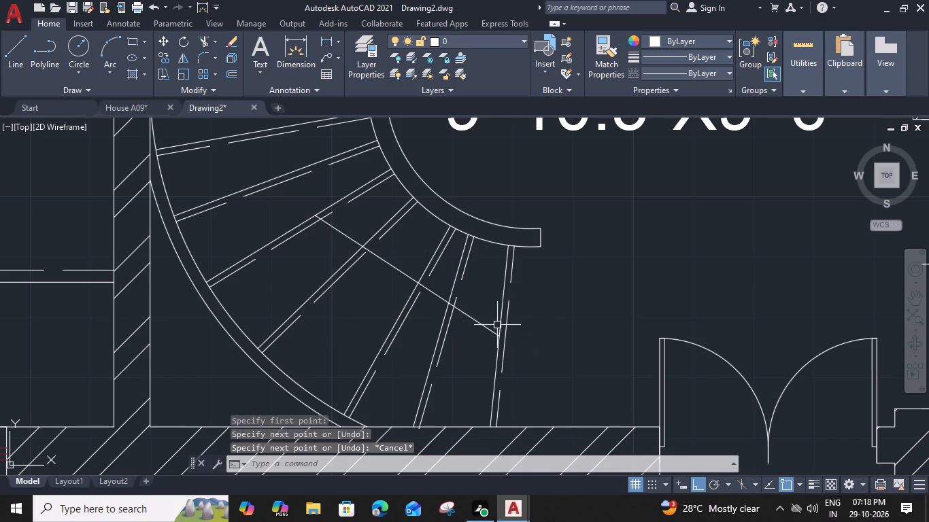
Stretch the new line's lower end a few inches east, past the southernmost tread.
click(488, 326)
click(501, 338)
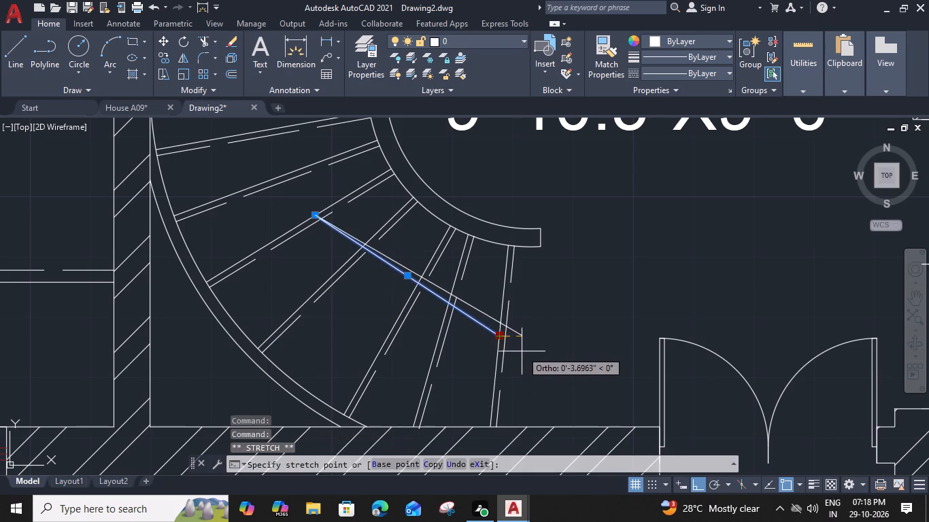
click(520, 354)
key(Escape)
Copy the ST.LOBBY room label to the area beside the south end of the curved stair.
scroll(566, 265, down, 1)
middle_drag(568, 265, 515, 311)
click(496, 198)
text(CO)
key(space)
click(440, 231)
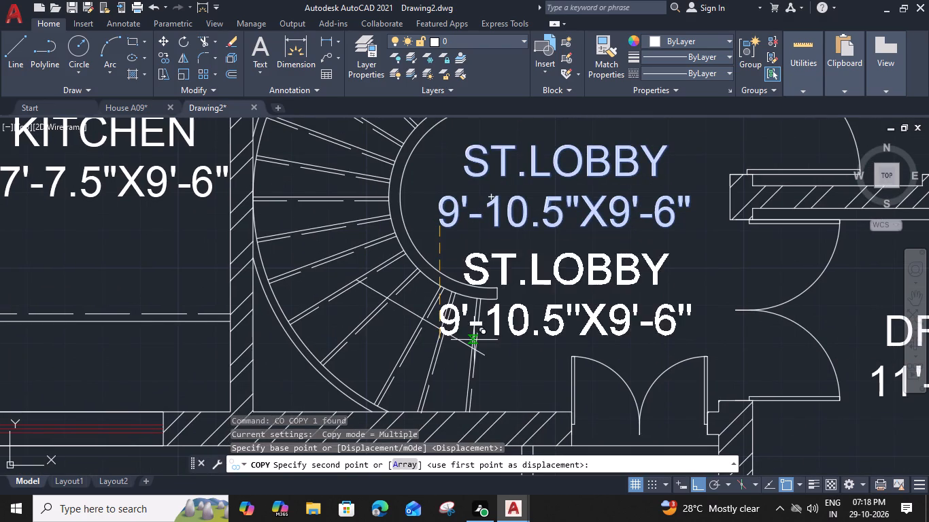
click(471, 374)
key(Escape)
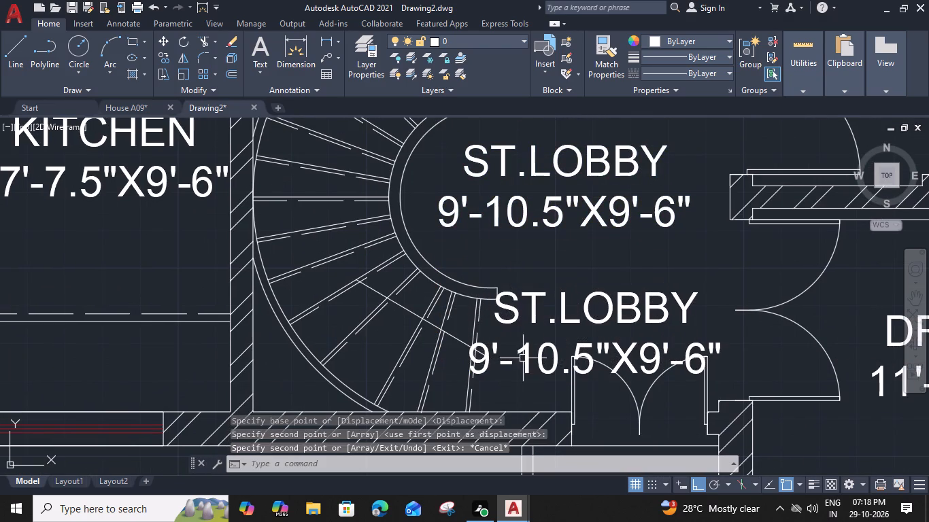
Replace the copied label's text with UP and narrow its text frame to fit the word.
double_click(524, 358)
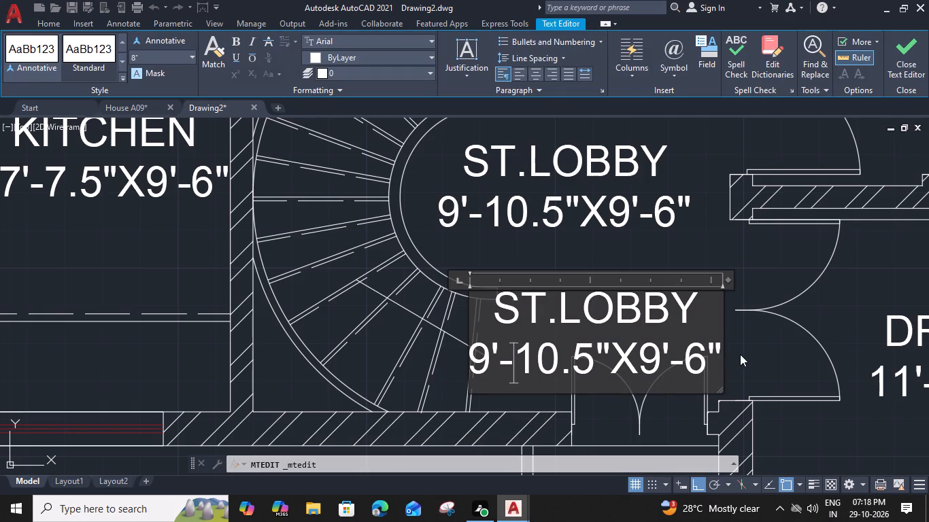
drag(720, 355, 444, 309)
text(UP)
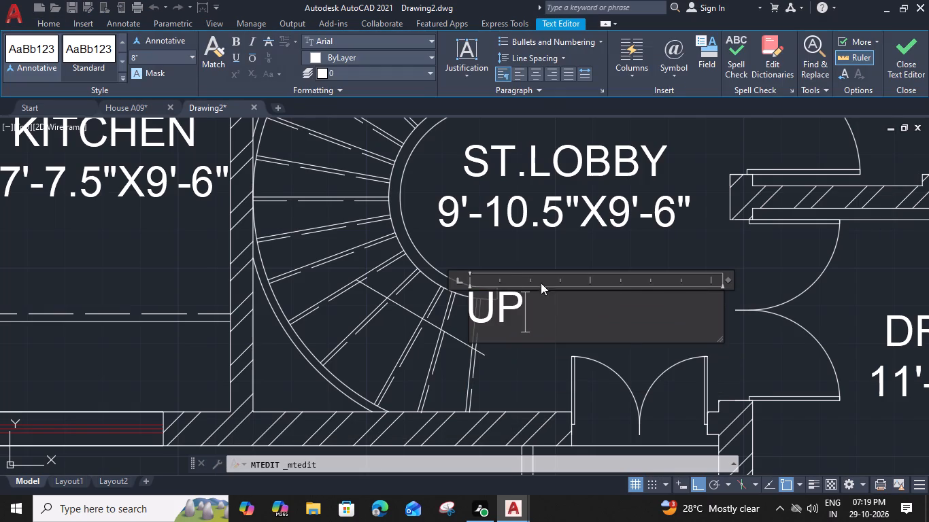
drag(730, 281, 535, 279)
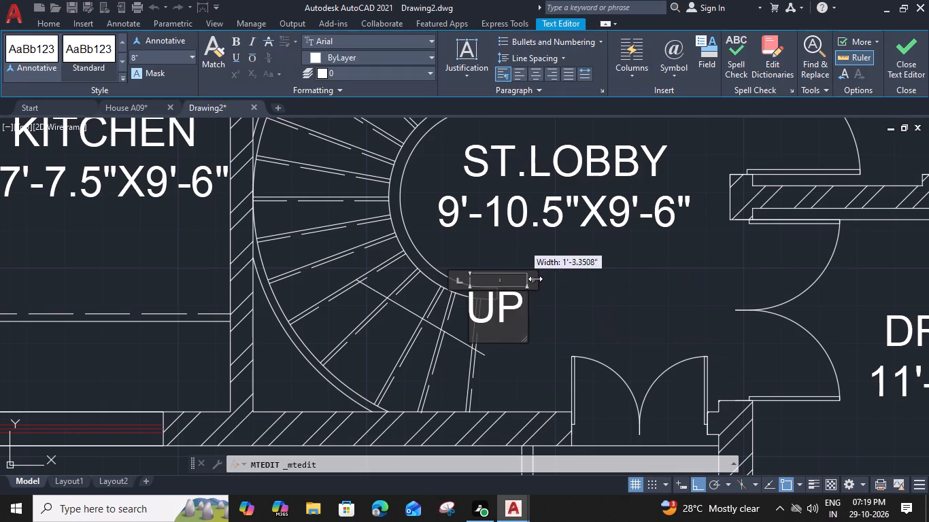
drag(535, 279, 538, 281)
click(558, 355)
Move the UP label east clear of the stair's inner handrail and about 1'-5" south, near the straight line's lower end.
click(503, 309)
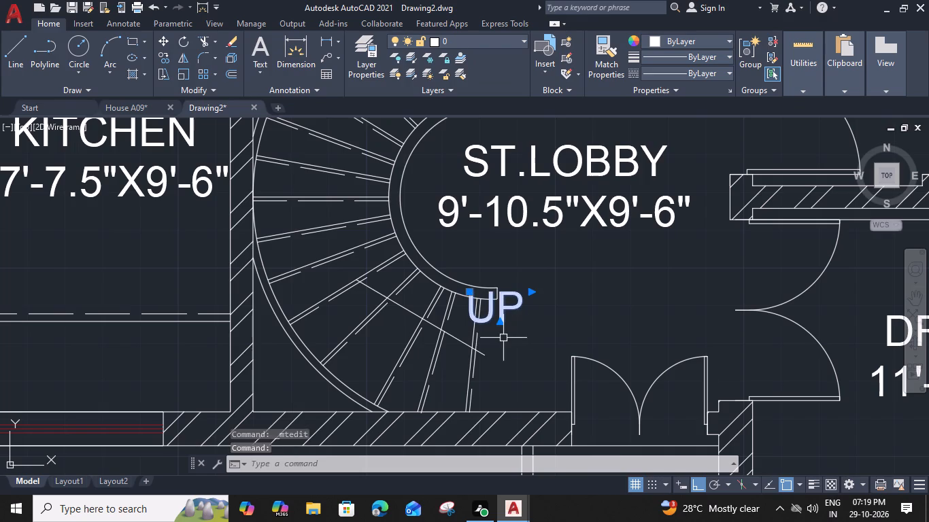
text(M)
key(space)
click(530, 325)
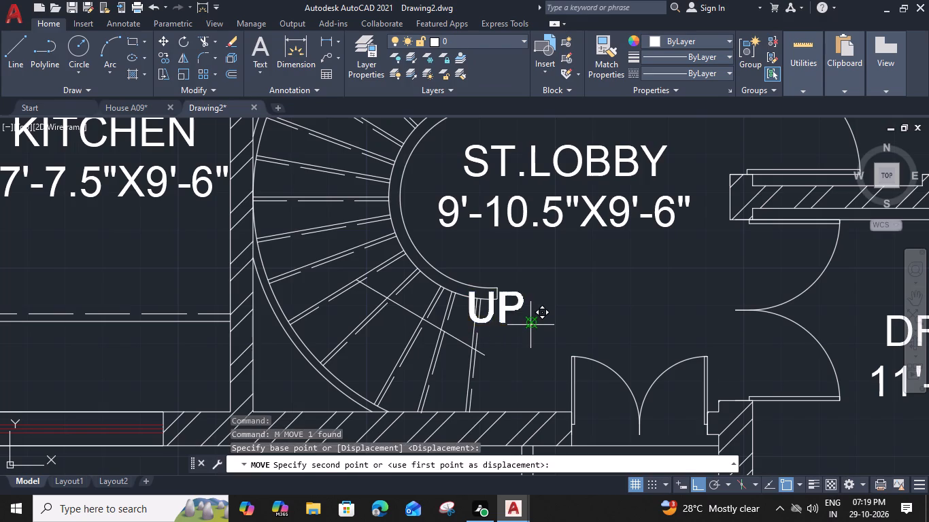
click(578, 328)
click(530, 324)
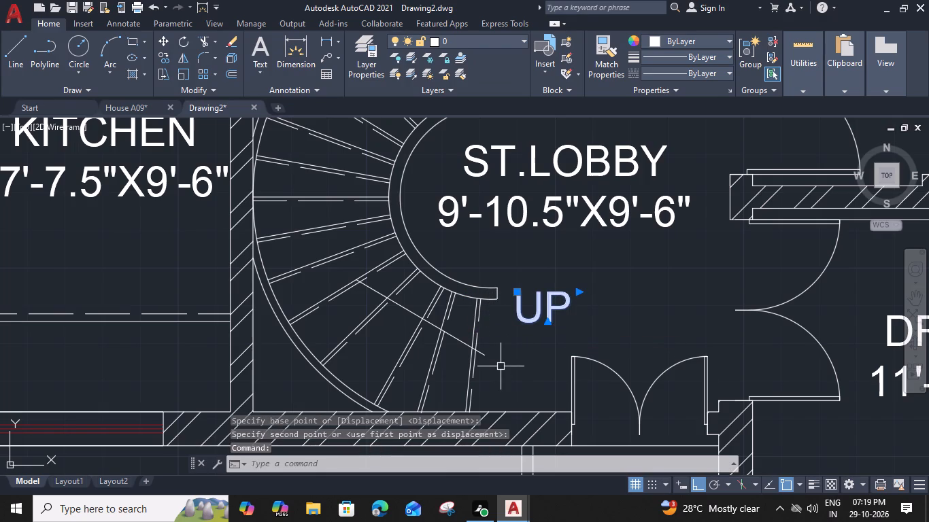
key(m)
key(space)
drag(520, 297, 516, 304)
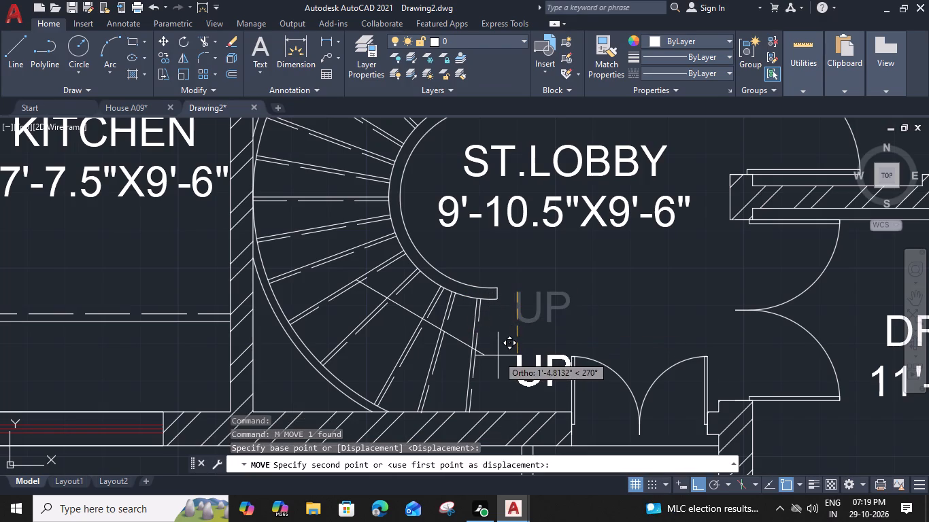
click(498, 355)
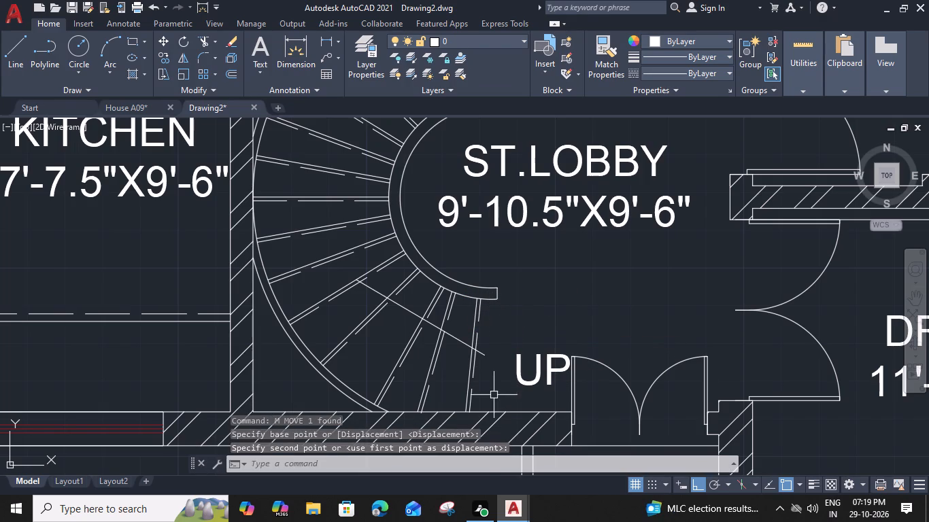
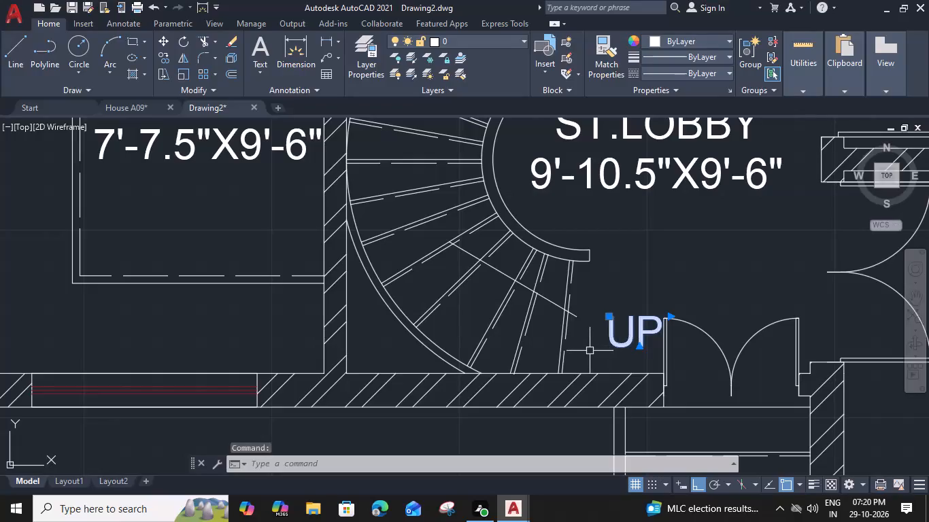
Move the UP label slightly west and about 3.6" north, close beside the straight line's lower end.
key(BackSpace)
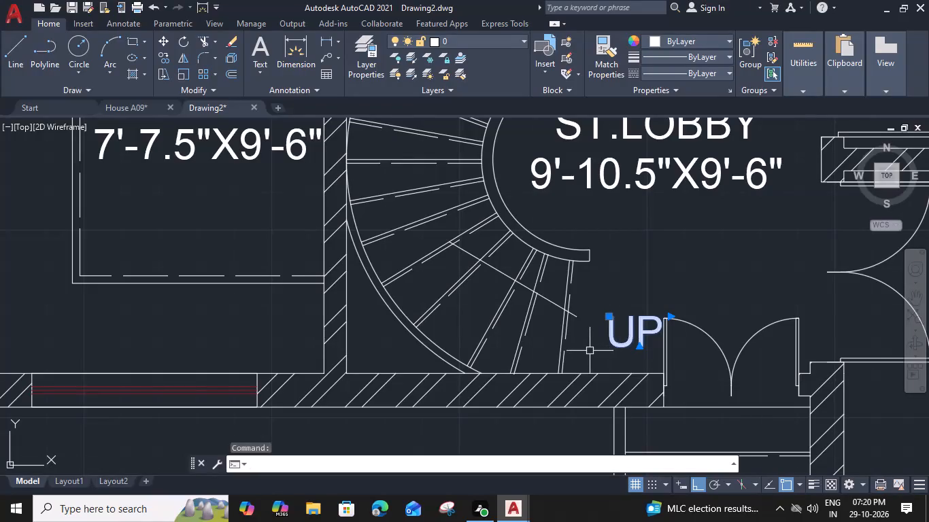
text(M)
key(space)
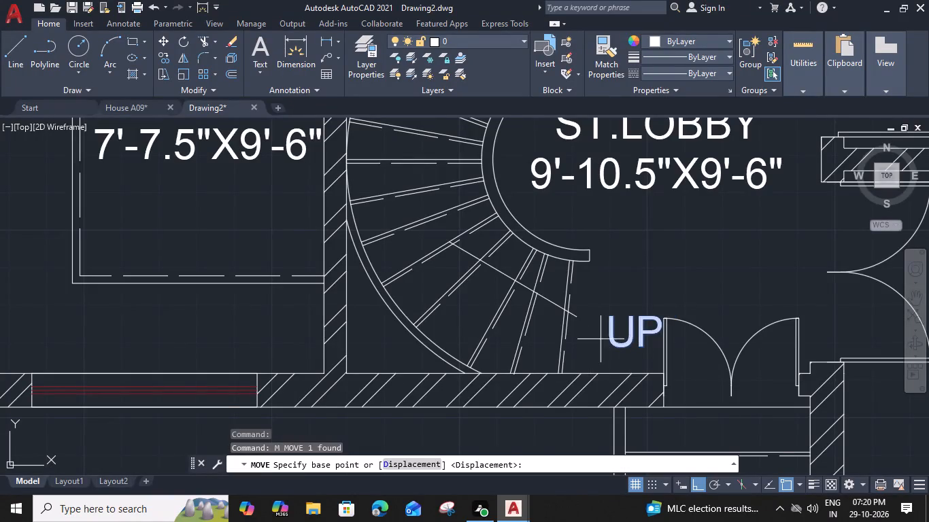
scroll(620, 321, up, 1)
click(603, 315)
click(569, 313)
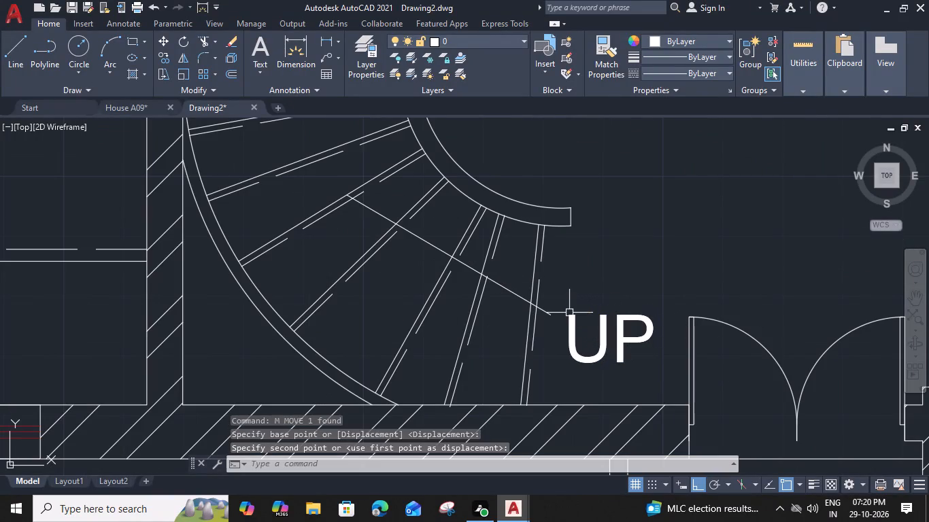
click(574, 337)
key(m)
key(space)
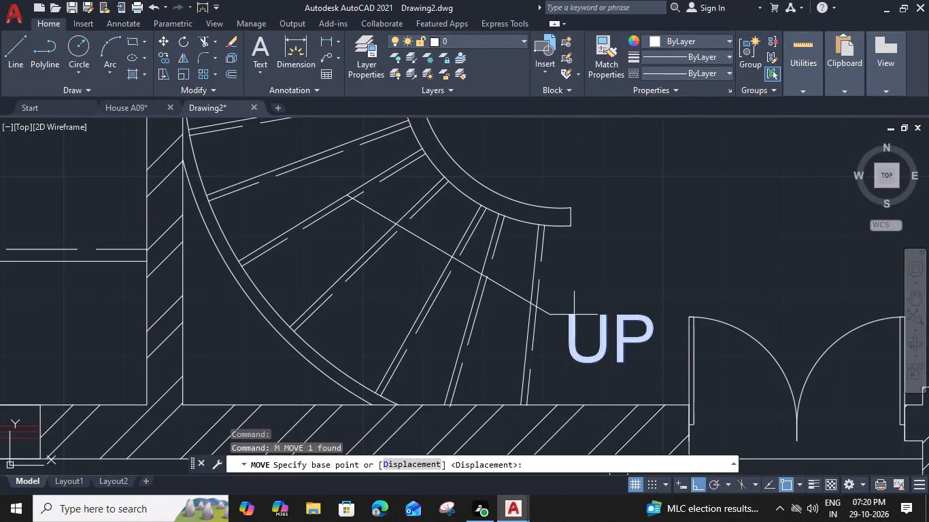
click(572, 315)
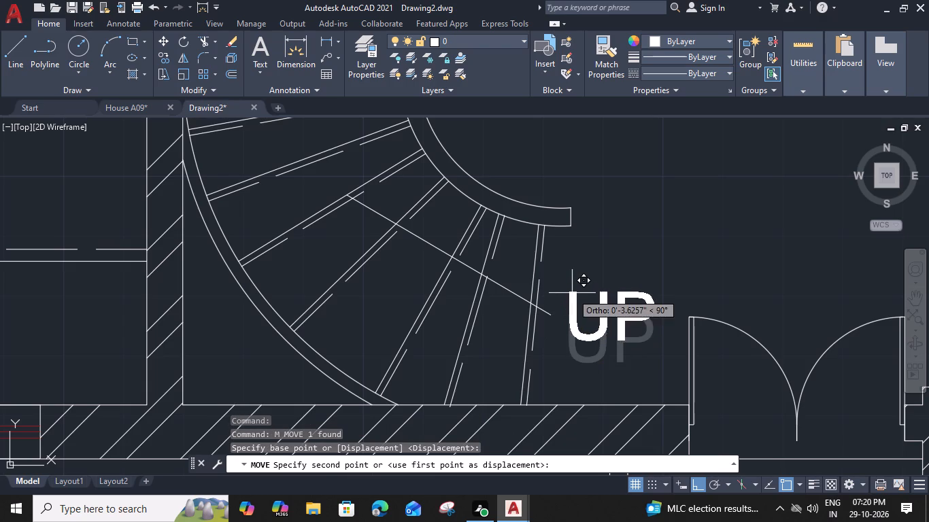
click(572, 293)
Draw a three-sided inscribed polygon centred on the straight line's upper end, with one corner aimed up the stair, as an arrowhead.
scroll(581, 359, down, 2)
middle_drag(450, 278, 460, 305)
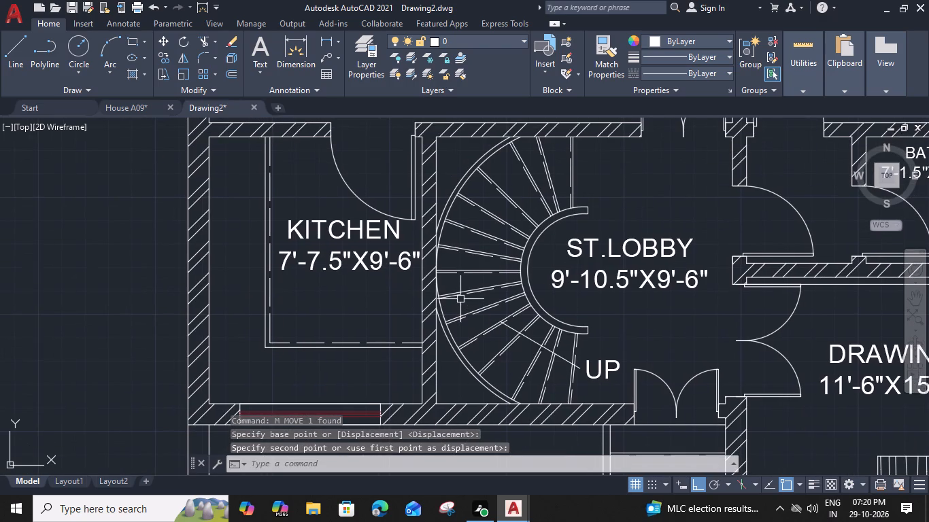
text(PO,.)
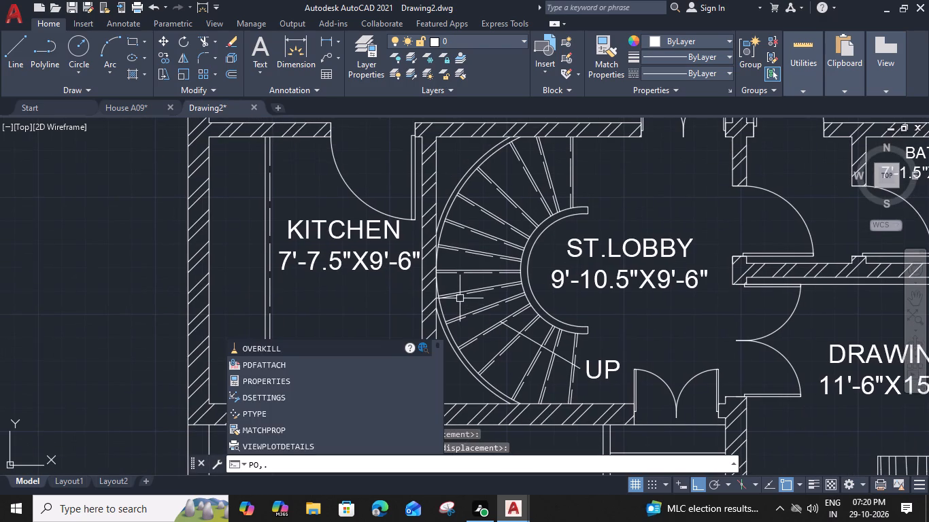
key(BackSpace)
key(BackSpace)
text(L)
key(space)
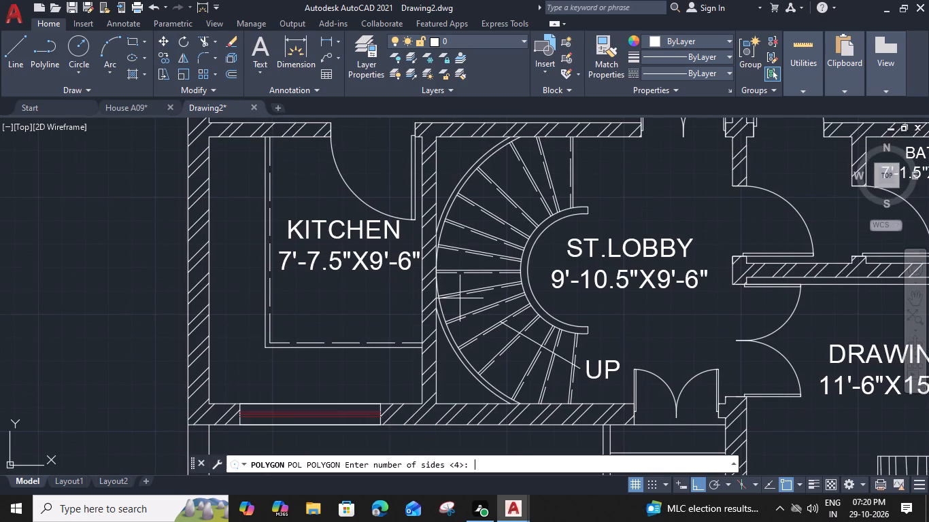
scroll(510, 328, up, 2)
click(481, 312)
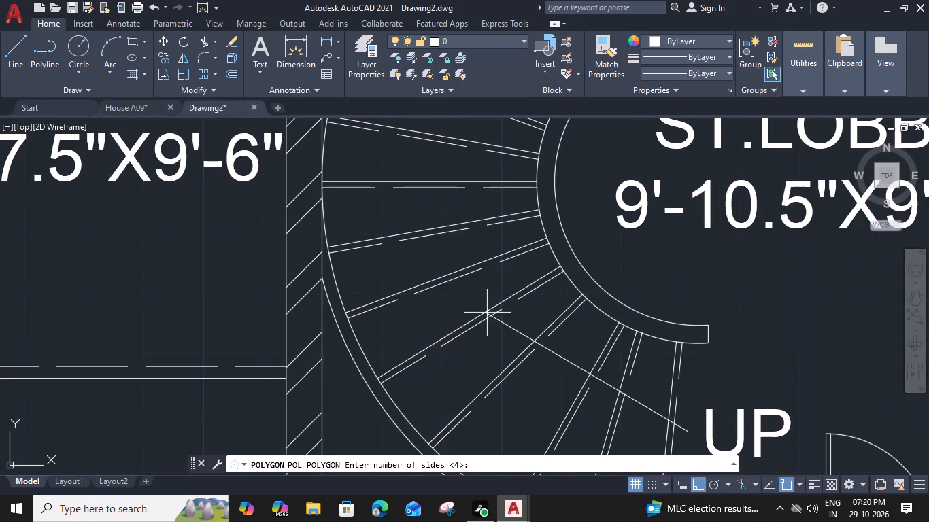
text(3)
key(space)
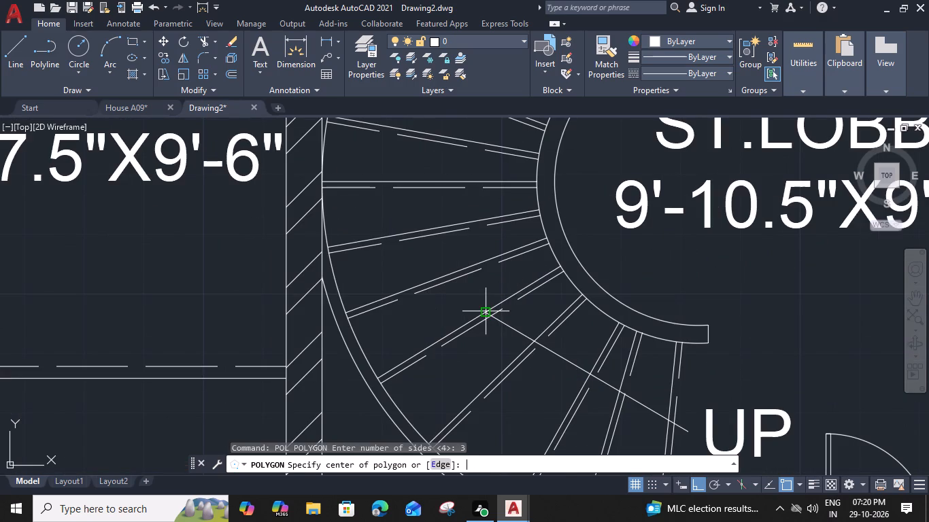
click(486, 311)
key(space)
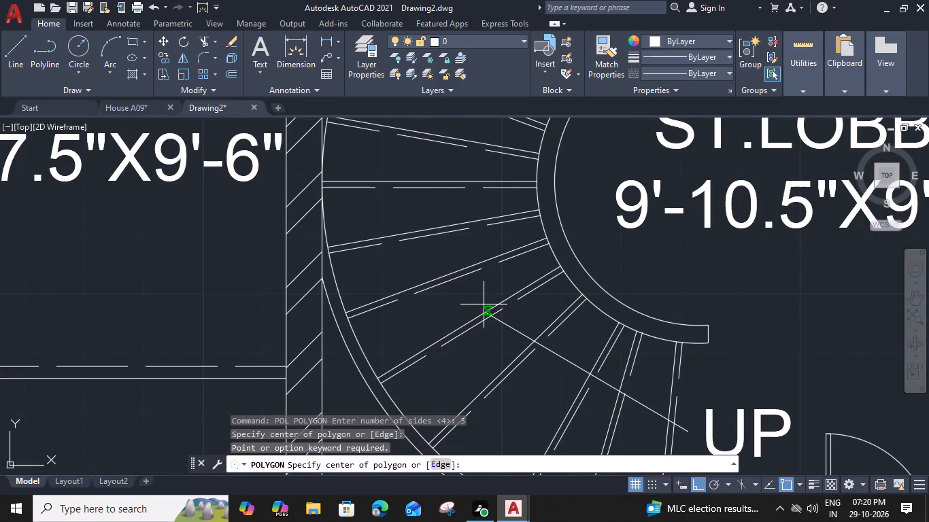
click(486, 300)
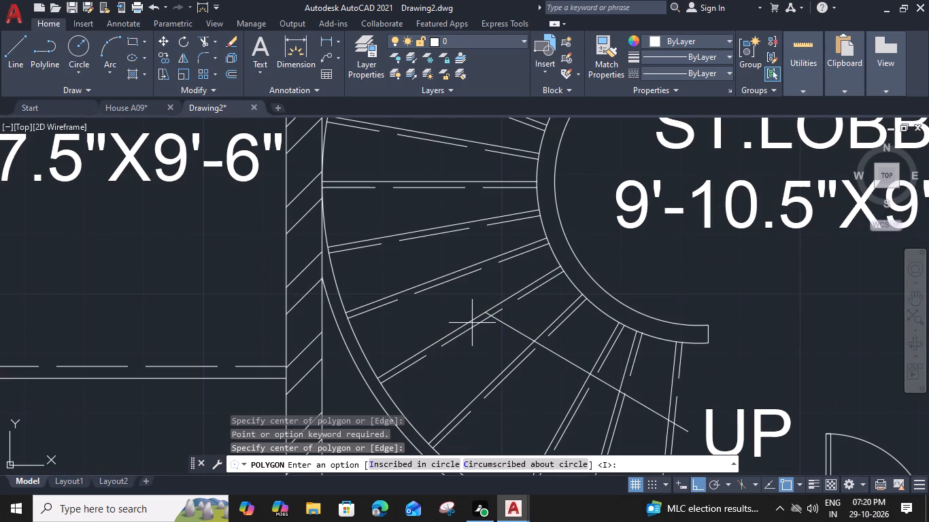
key(space)
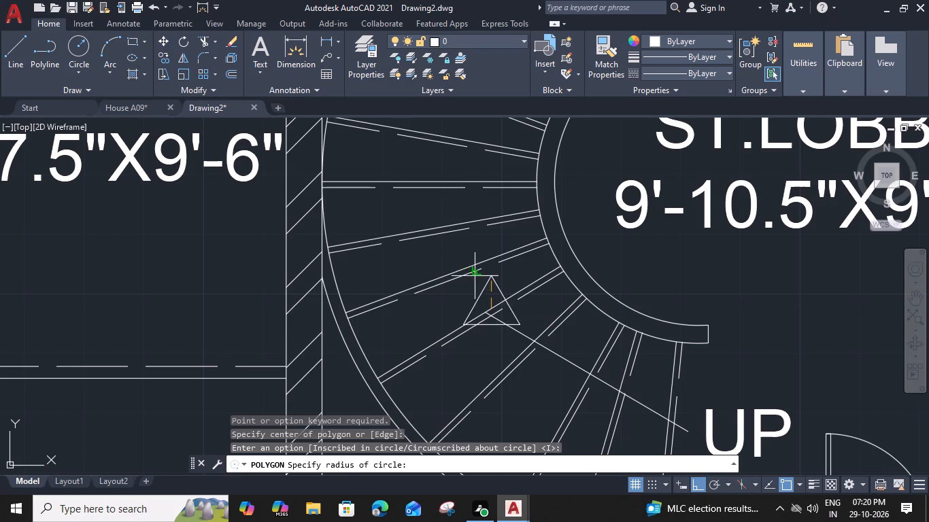
scroll(473, 281, up, 1)
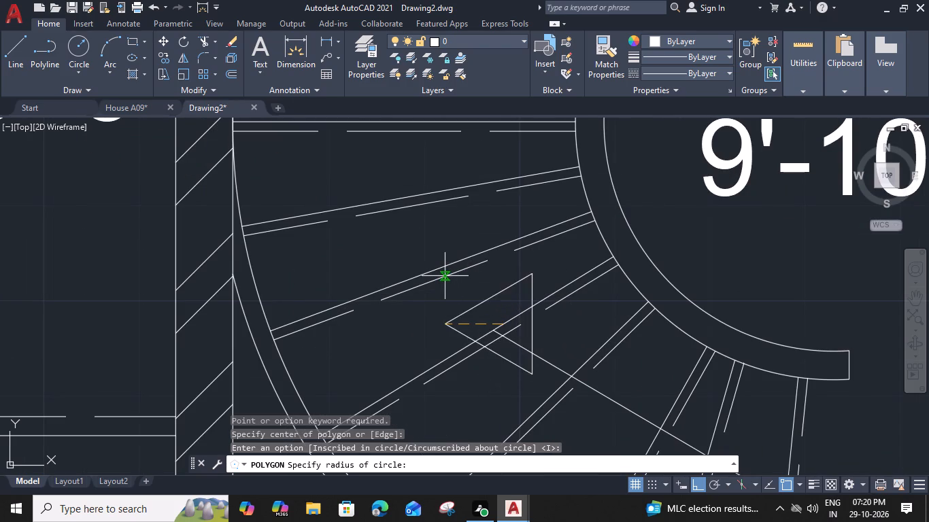
click(437, 277)
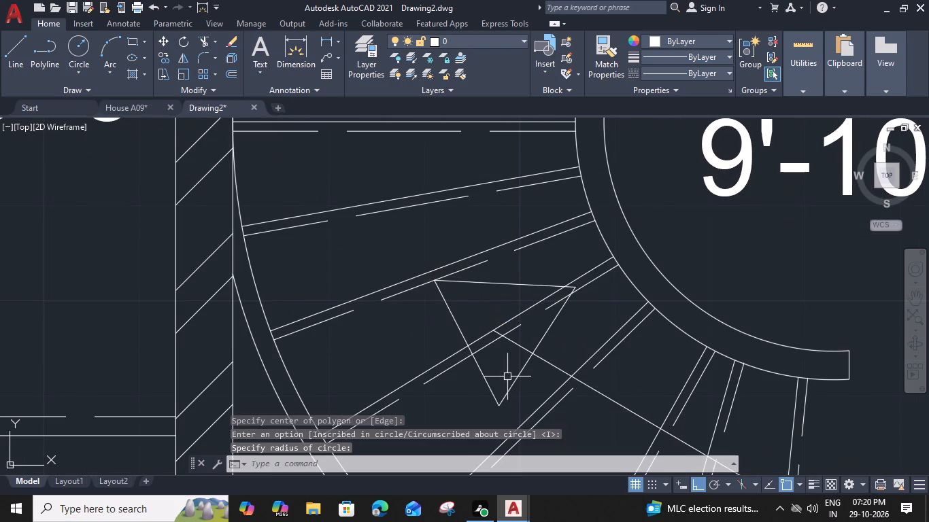
Trim away the straight line's end and the tread and nosing lines that fall inside the triangular arrowhead.
text(TR)
key(space)
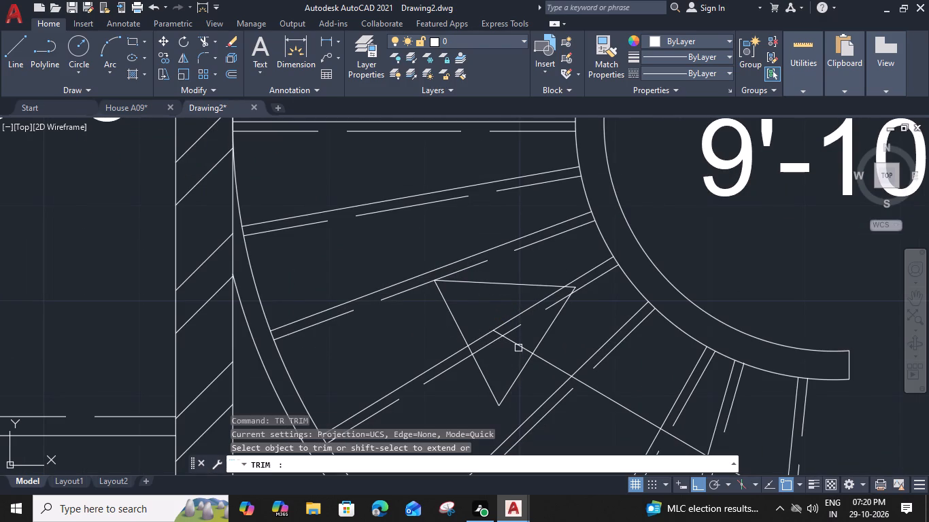
click(516, 343)
click(501, 338)
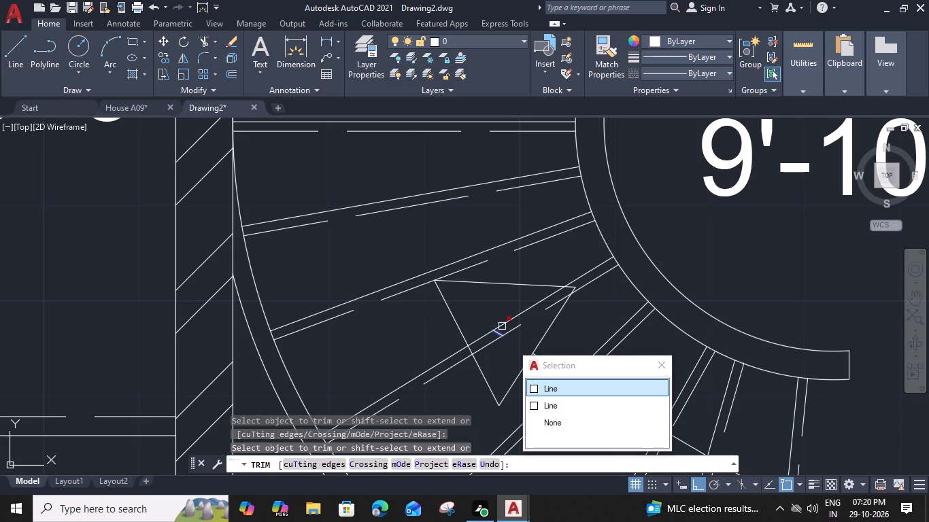
click(510, 321)
click(507, 332)
key(Escape)
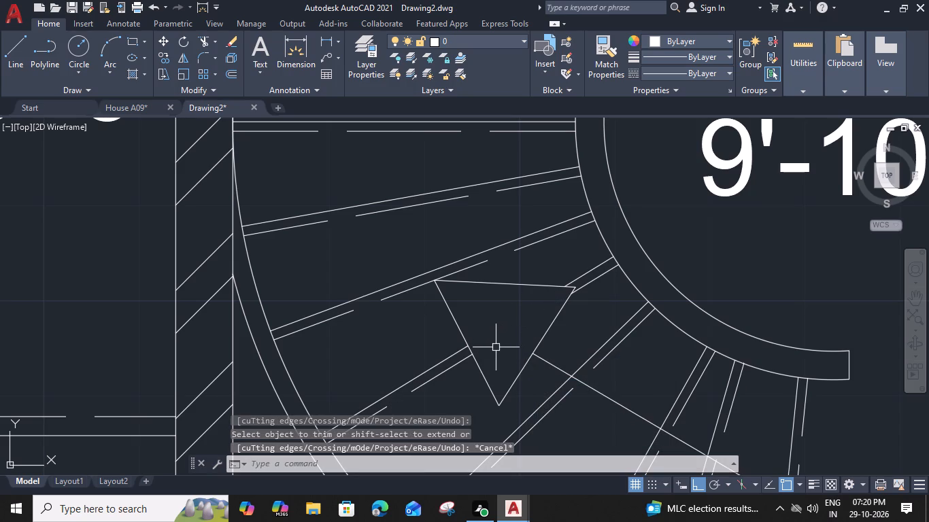
Offset the straight line 2" to the northeast to form the second side of the arrow shaft.
scroll(520, 371, down, 1)
middle_drag(543, 375, 407, 253)
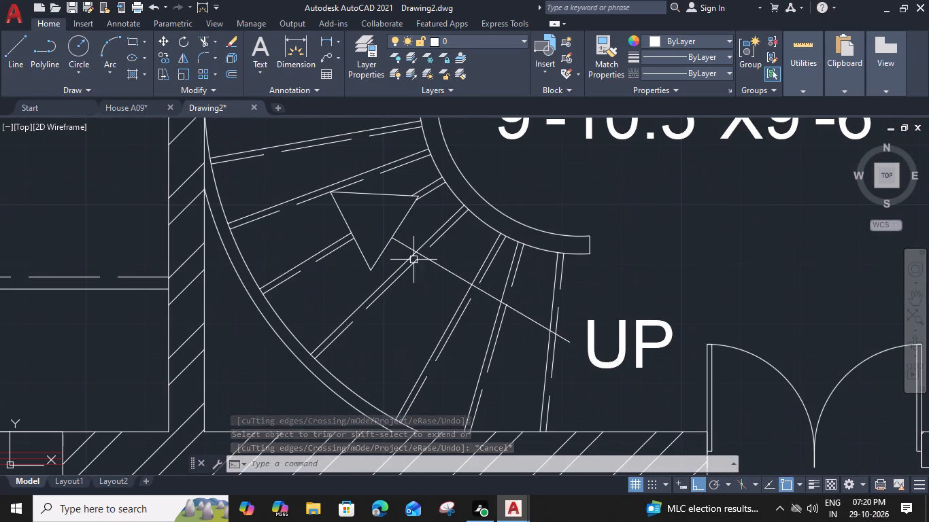
click(432, 265)
text(O)
key(space)
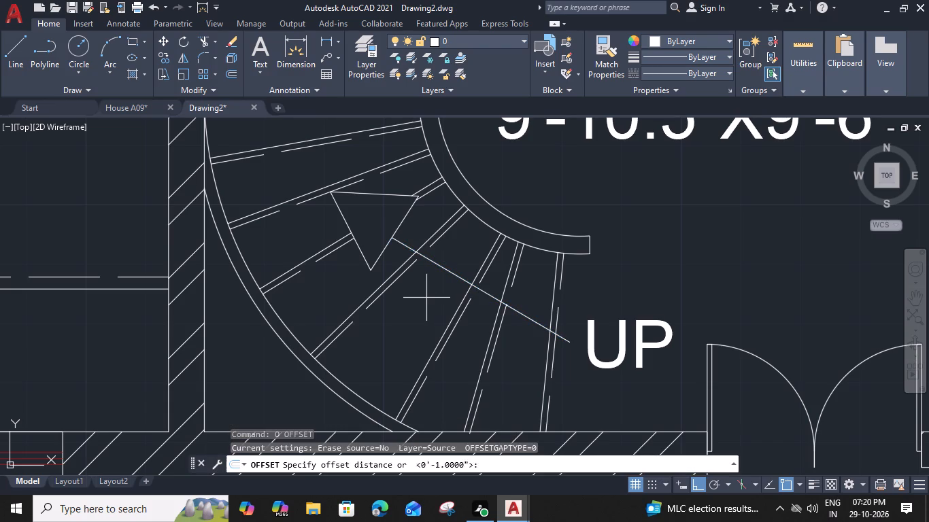
key(2)
key(shift+quotedbl)
key(Return)
click(445, 245)
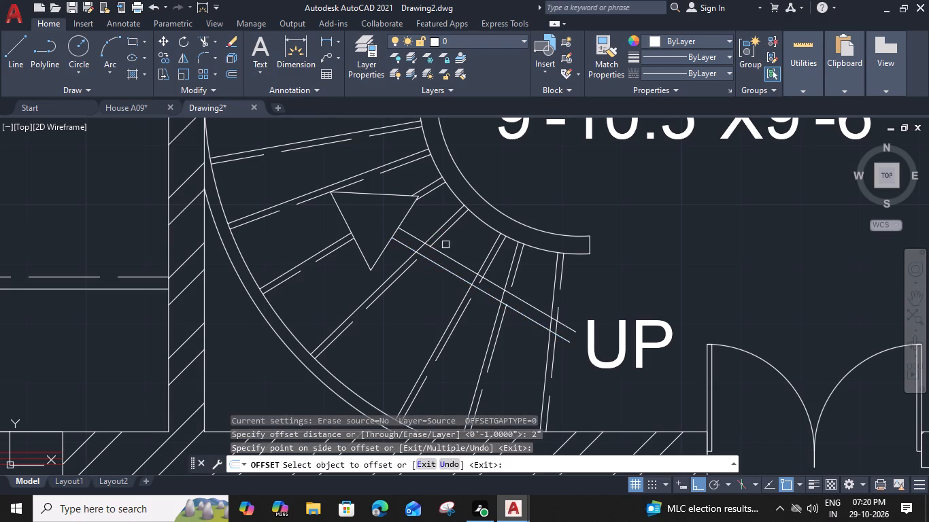
key(Escape)
Trim all the tread and nosing lines that cross between the two arrow shaft lines.
text(TR)
key(space)
scroll(433, 243, up, 2)
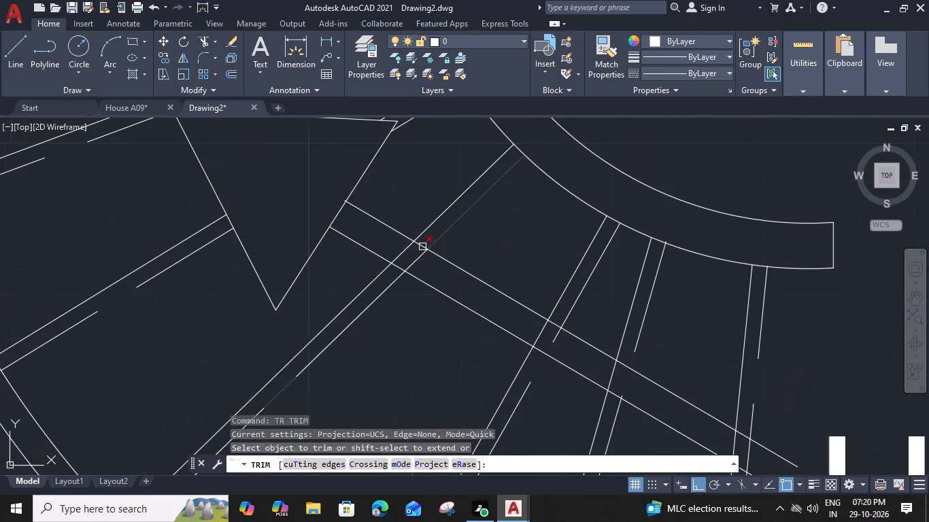
click(388, 241)
middle_drag(624, 381, 585, 349)
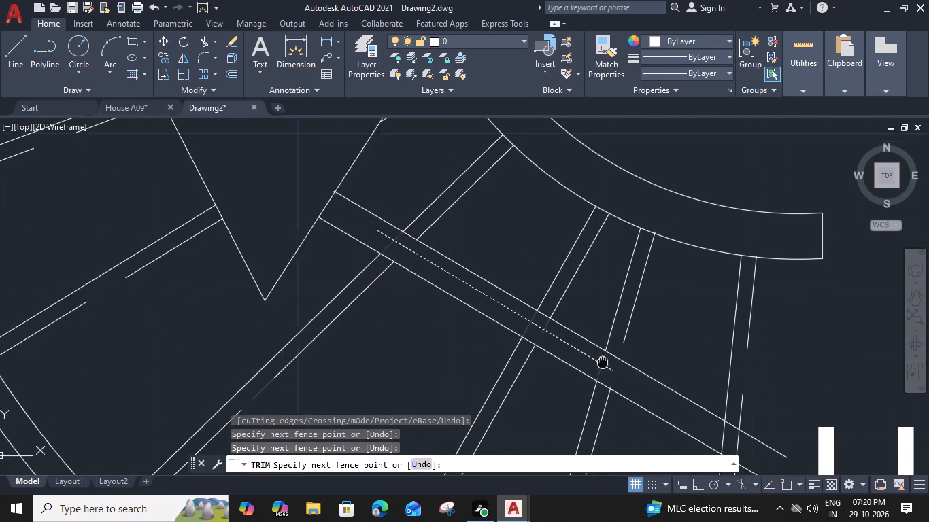
middle_drag(585, 349, 487, 292)
click(645, 387)
key(Escape)
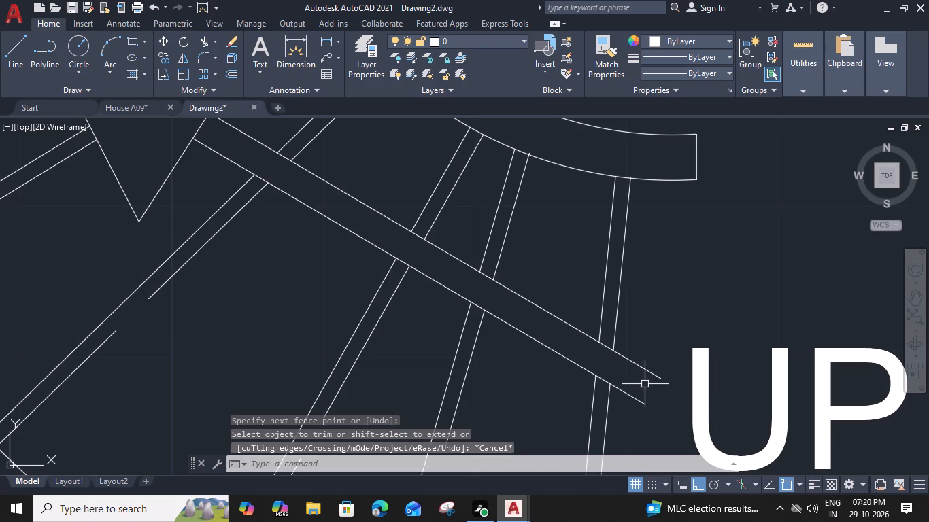
Draw two lines closing the shaft's lower end beside the UP label with an inward V-shaped notch.
text(L)
key(space)
click(660, 381)
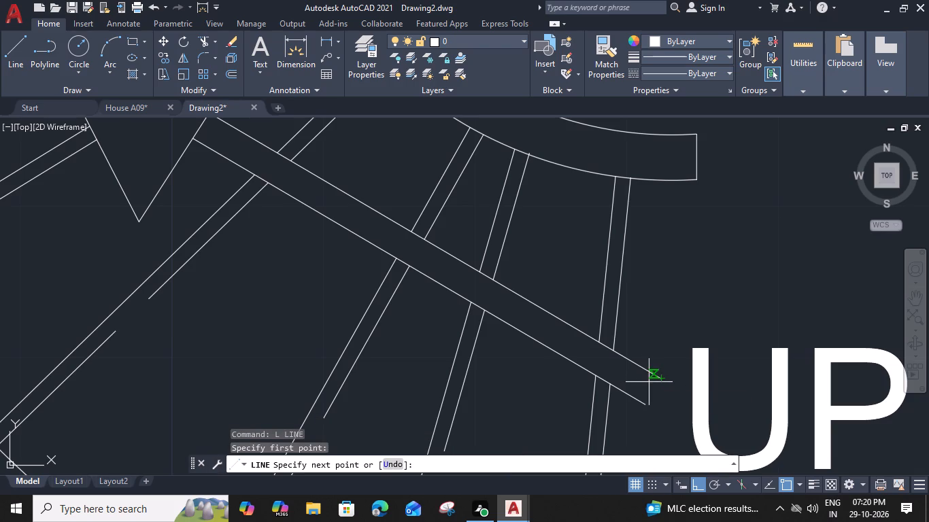
click(632, 382)
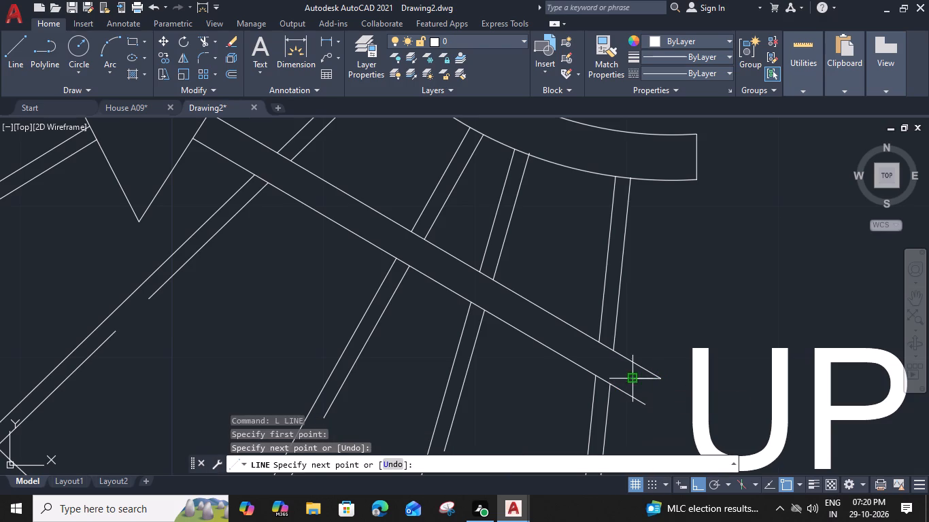
click(643, 405)
key(space)
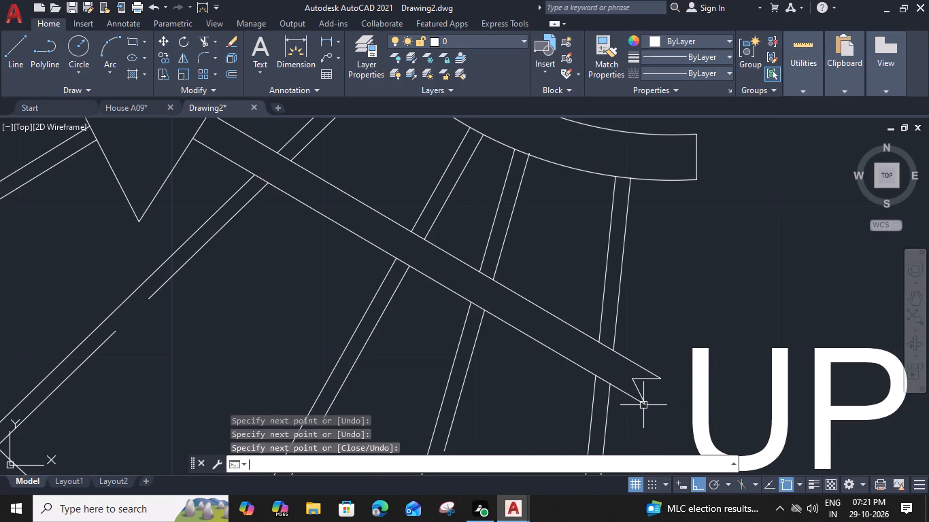
Trim the arrowhead's edge between the two shaft lines and the shaft stub protruding into the arrowhead.
scroll(565, 385, down, 1)
middle_drag(515, 379, 645, 438)
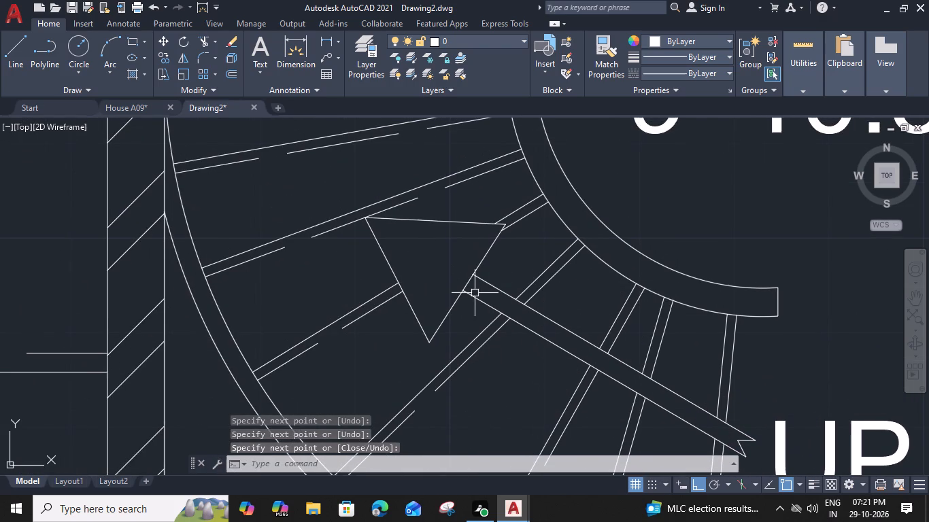
text(TR)
key(space)
click(464, 288)
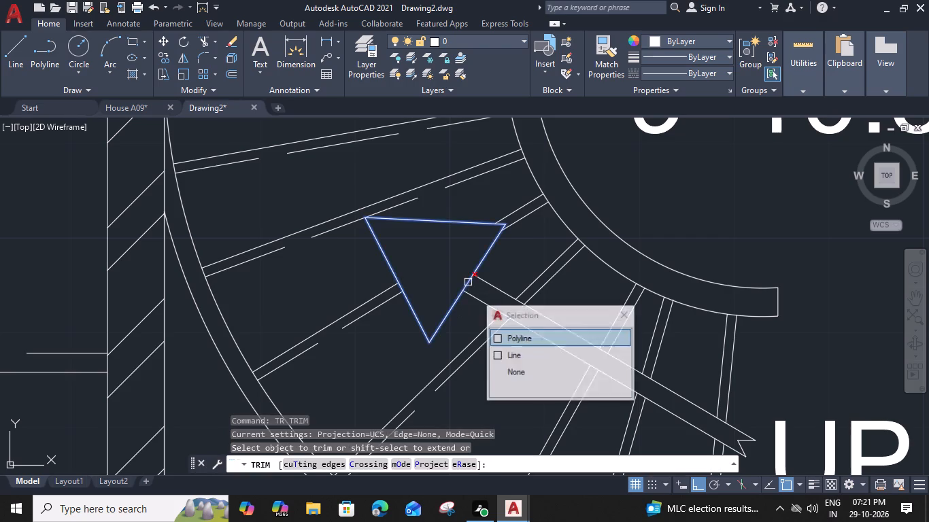
scroll(469, 281, up, 6)
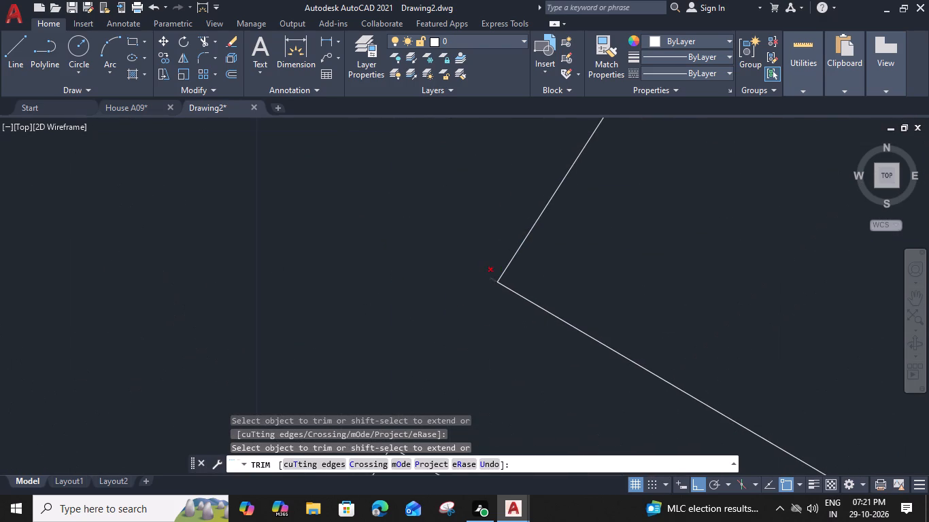
click(490, 279)
scroll(490, 279, down, 5)
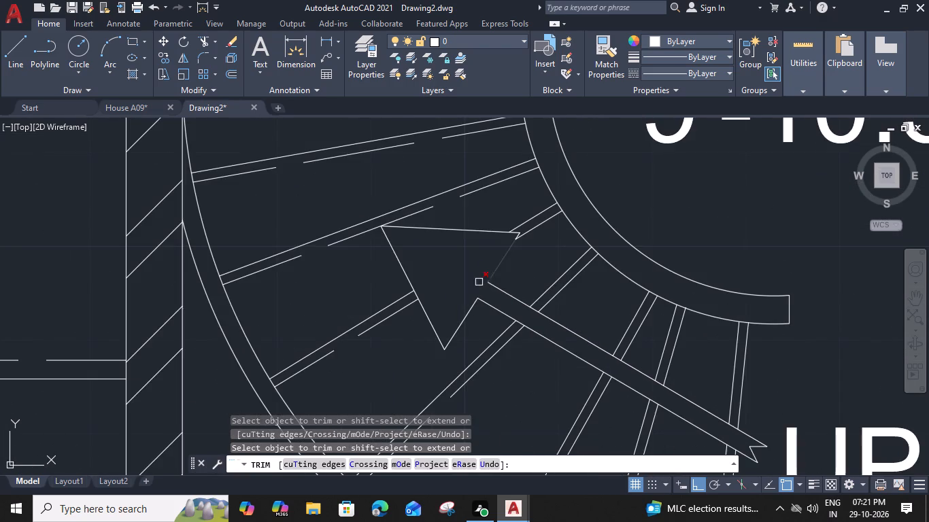
key(Escape)
Examine the stair's UP arrow together with the entrance steps and surrounding rooms of the floor plan.
scroll(458, 272, down, 2)
middle_drag(458, 272, 469, 273)
scroll(465, 261, down, 1)
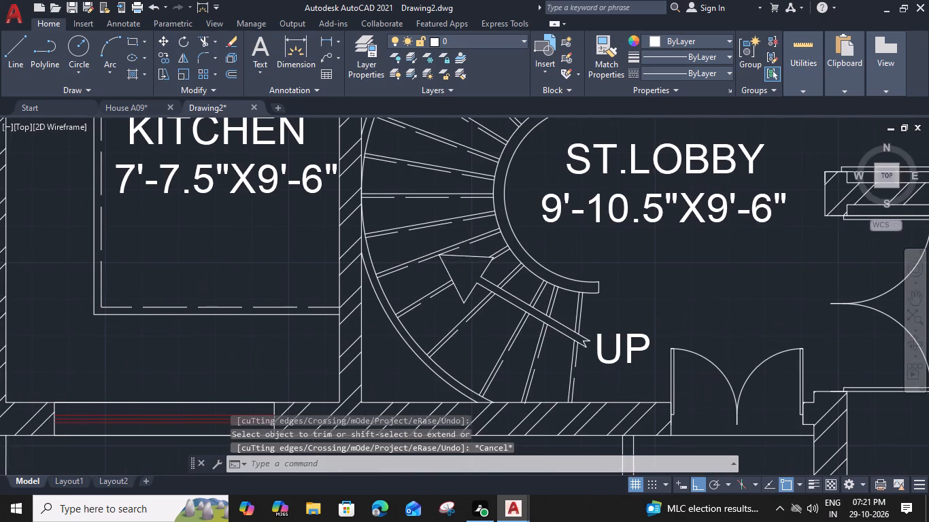
middle_drag(464, 275, 505, 349)
scroll(703, 268, down, 1)
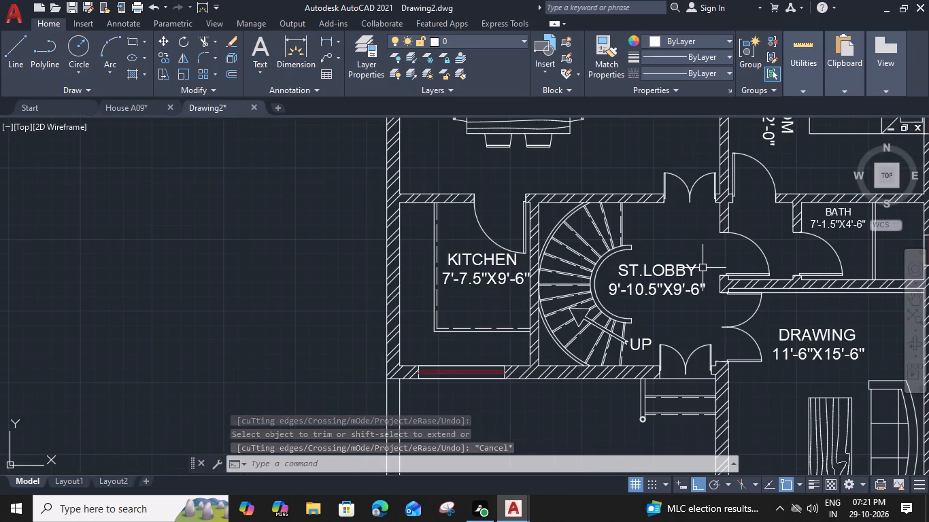
middle_drag(671, 345, 495, 307)
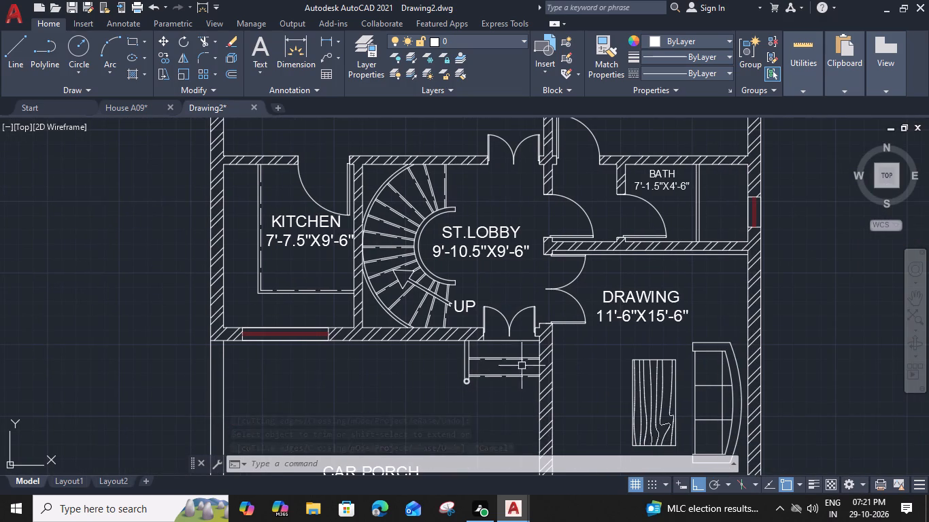
middle_drag(530, 366, 556, 285)
scroll(543, 284, down, 1)
middle_drag(504, 307, 522, 402)
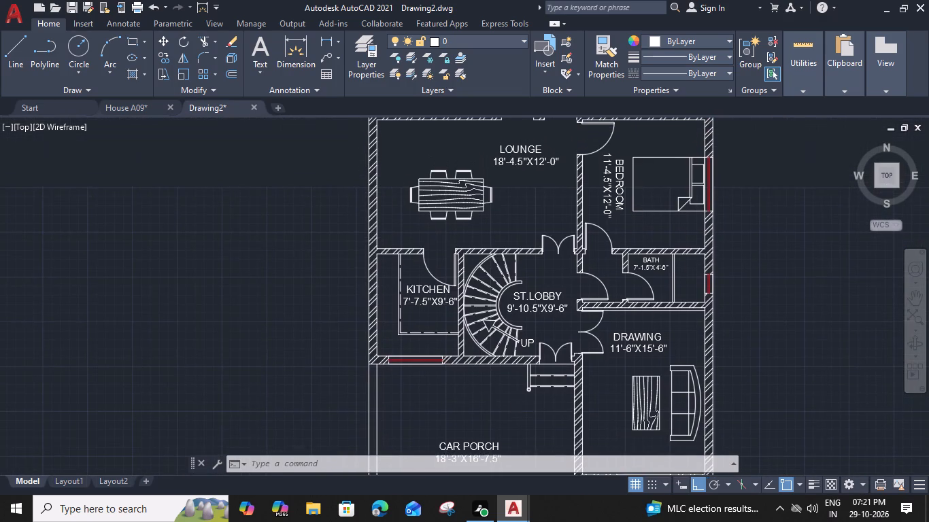
Add a linear dimension above the plan for the full outer edge of the rear wall behind the laundry and baths.
middle_drag(429, 254, 440, 269)
middle_drag(418, 215, 404, 370)
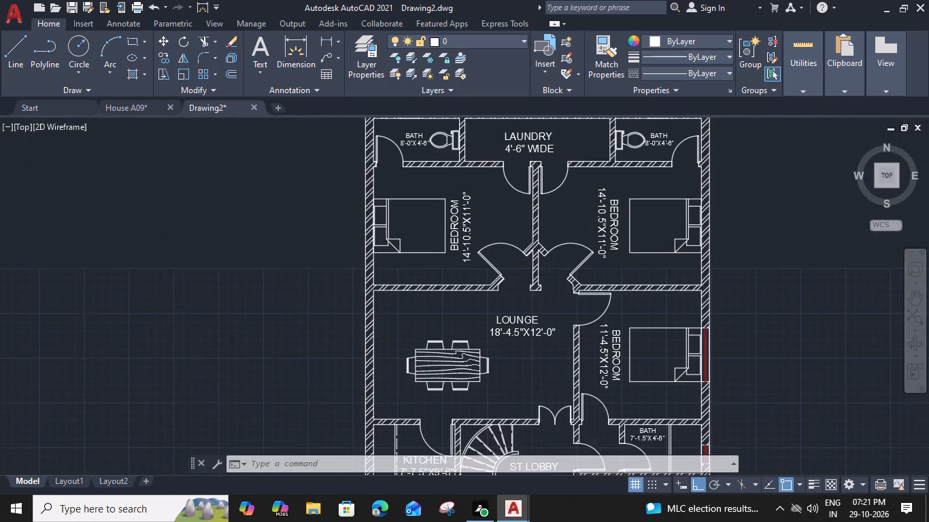
middle_drag(404, 370, 401, 394)
middle_drag(447, 258, 446, 300)
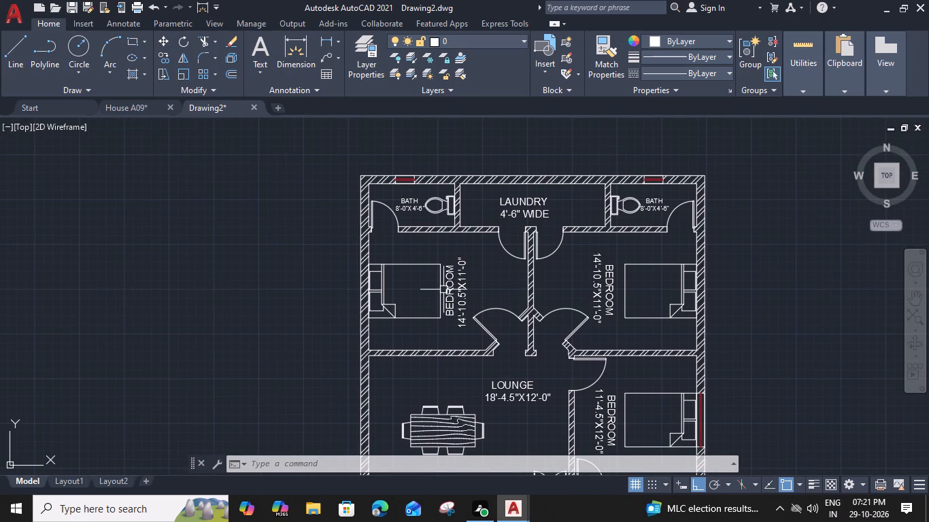
text(DU)
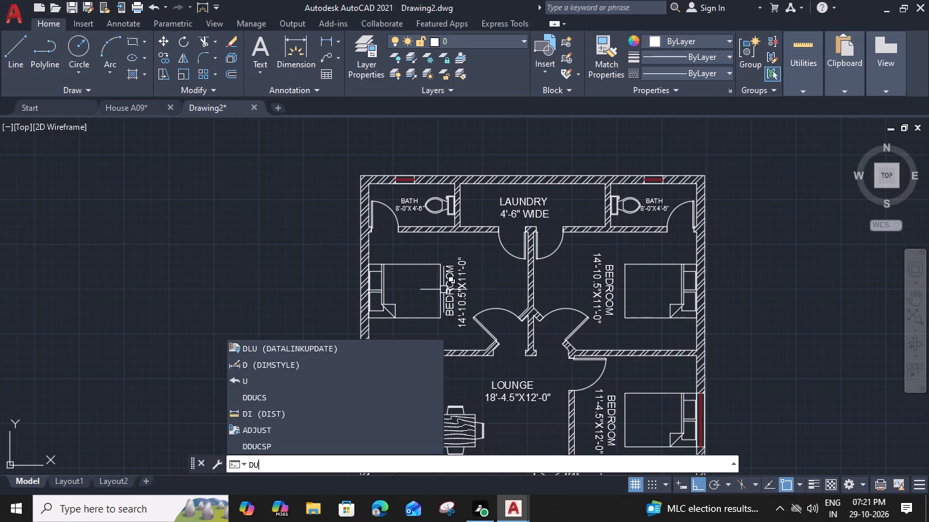
key(BackSpace)
text(IMLI)
key(space)
middle_drag(476, 154, 463, 198)
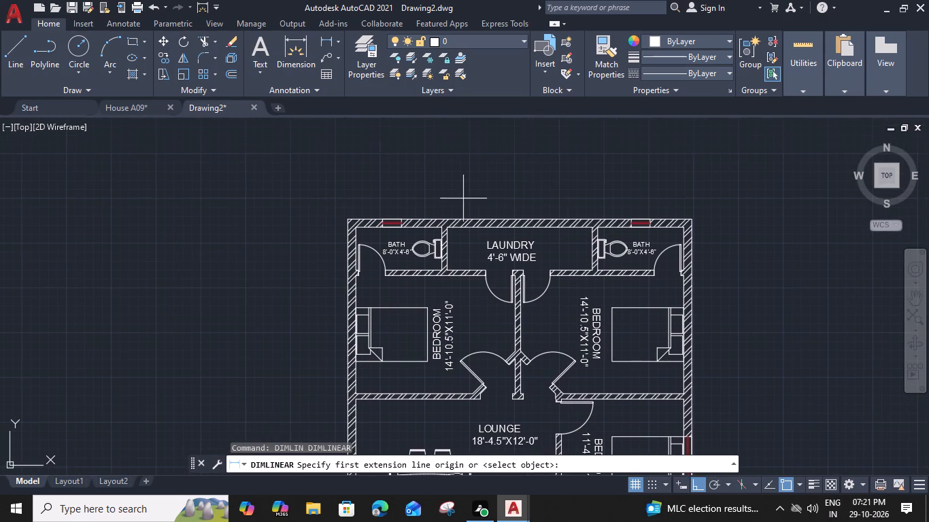
key(space)
scroll(471, 205, up, 2)
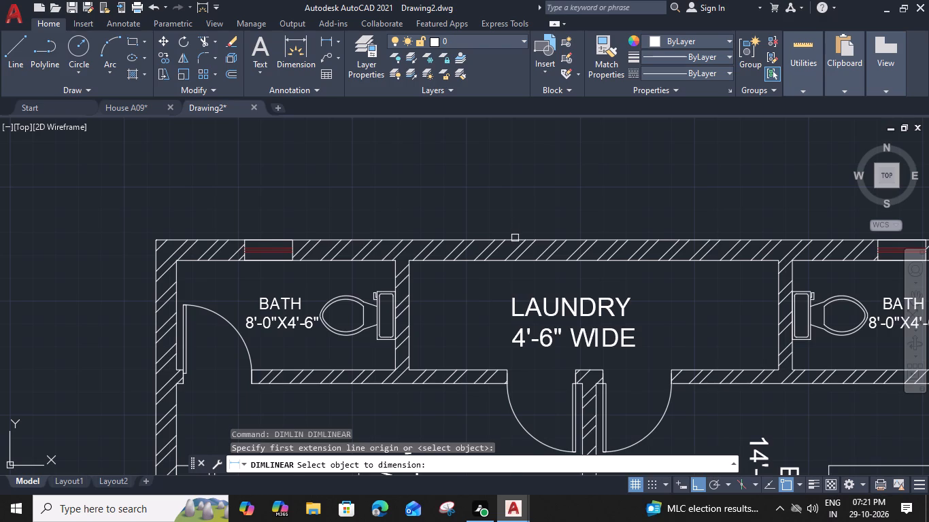
click(515, 239)
scroll(511, 217, down, 2)
click(511, 215)
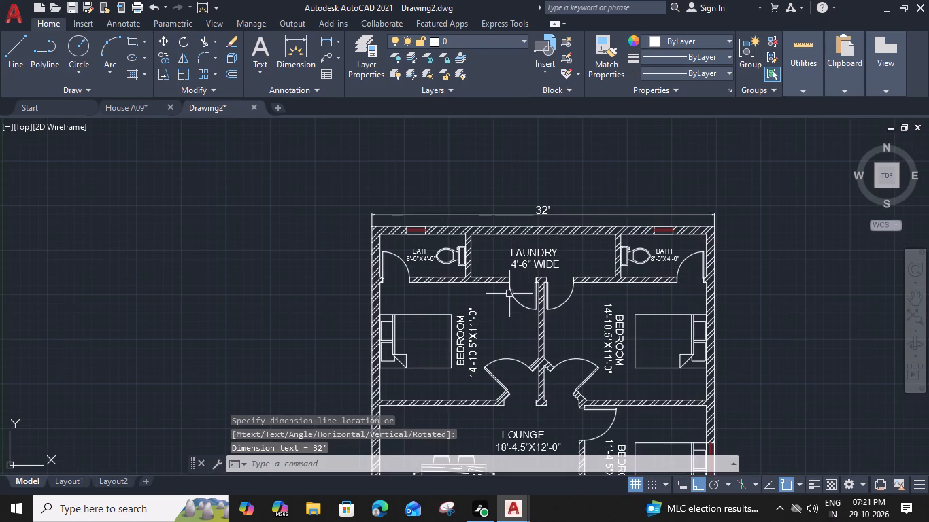
Add a vertical linear dimension for the full outer side wall running past the bedrooms and drawing room.
middle_drag(509, 294, 468, 235)
key(space)
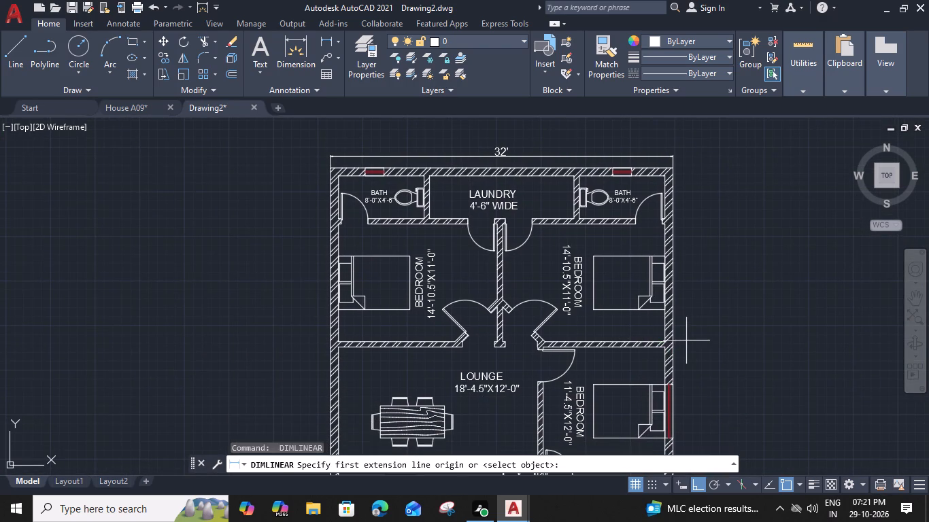
scroll(686, 338, up, 1)
key(space)
click(667, 341)
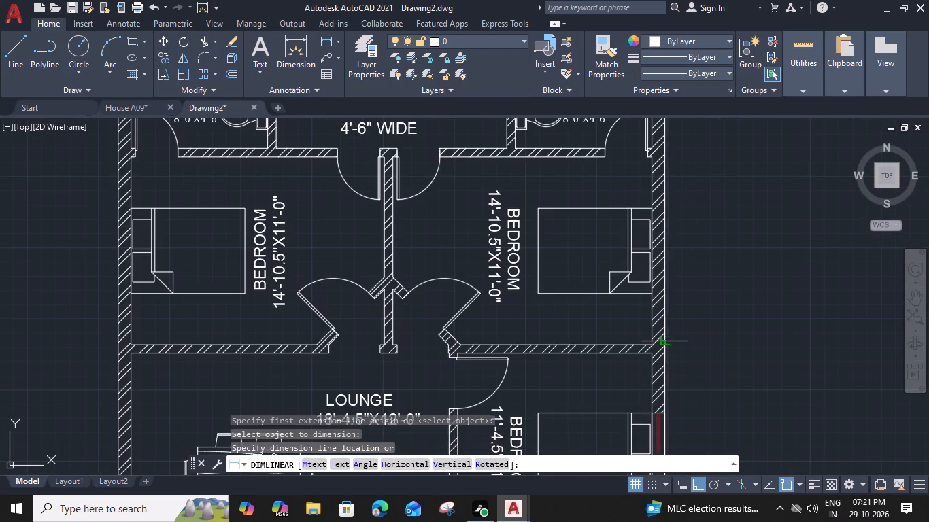
scroll(691, 343, down, 1)
middle_drag(692, 343, 624, 160)
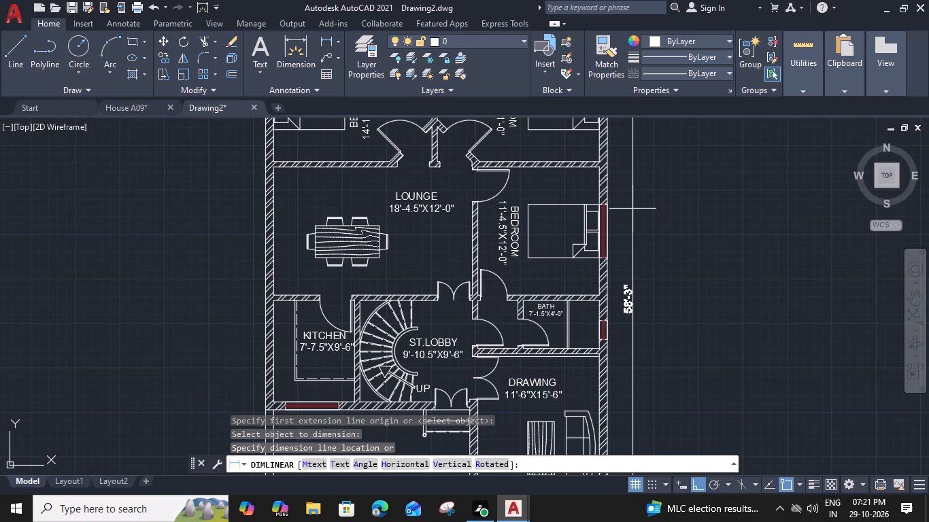
middle_drag(637, 264, 520, 66)
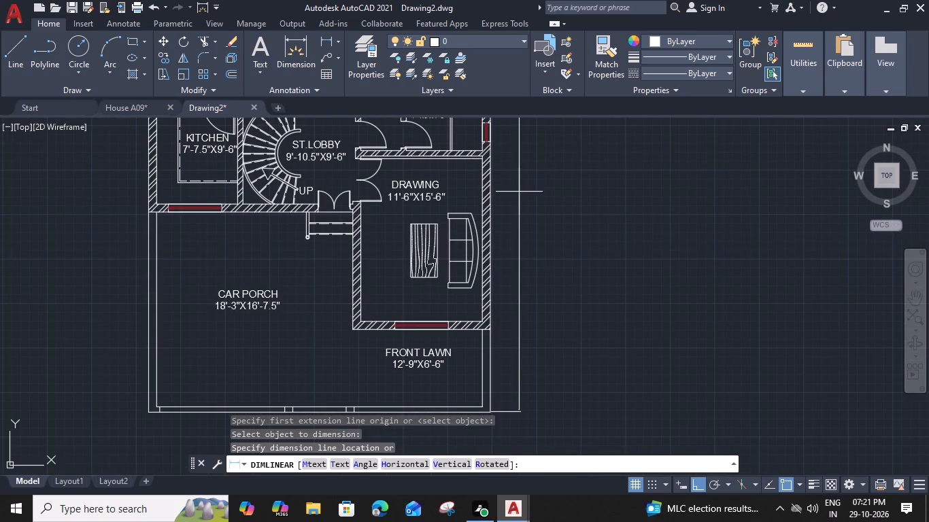
click(511, 196)
Draw a vertical line through the car porch from the front boundary wall to the house wall, just beside the entrance steps' railing.
scroll(511, 196, down, 2)
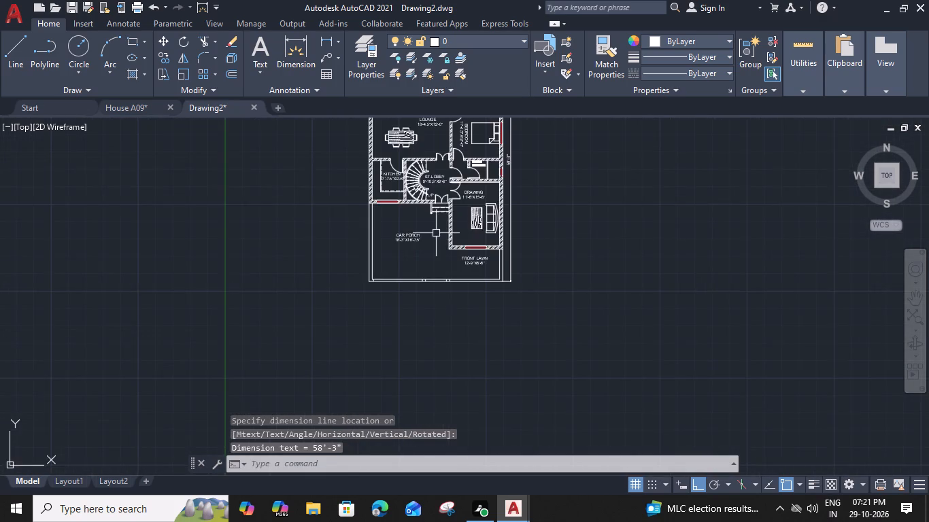
middle_drag(436, 234, 454, 271)
scroll(416, 274, up, 1)
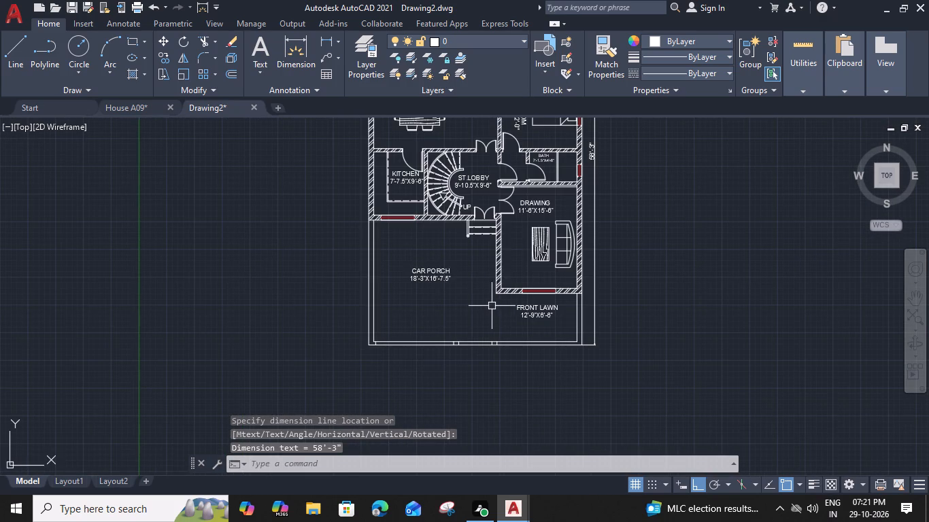
text(L)
key(space)
scroll(444, 267, up, 2)
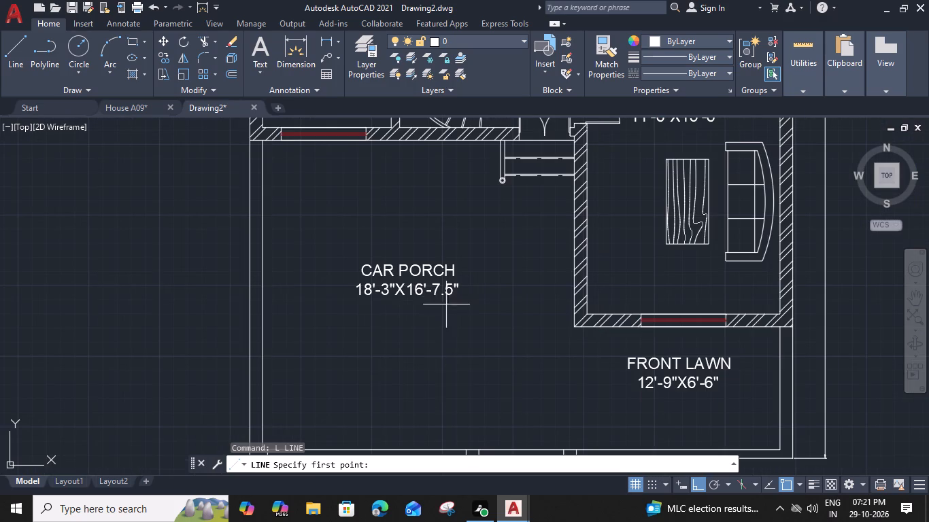
middle_drag(460, 414, 451, 339)
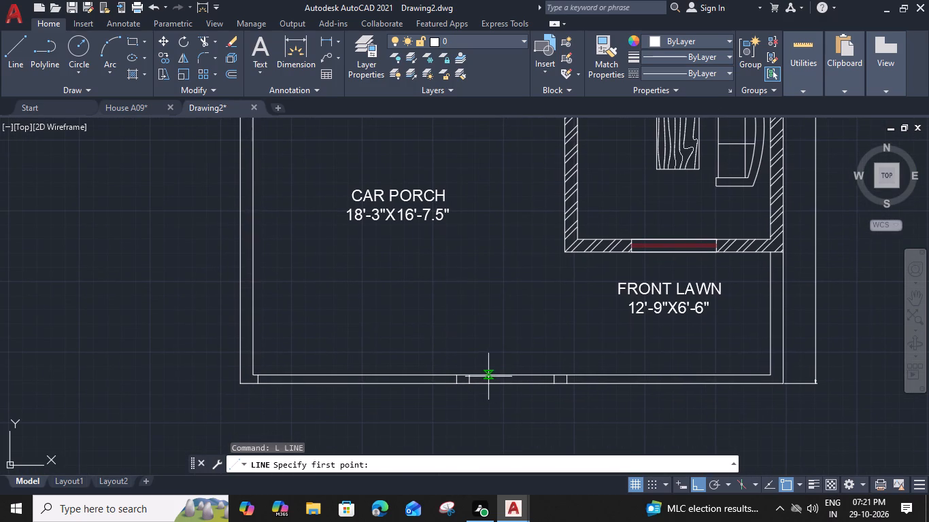
click(487, 375)
middle_drag(476, 196, 475, 352)
scroll(479, 246, up, 2)
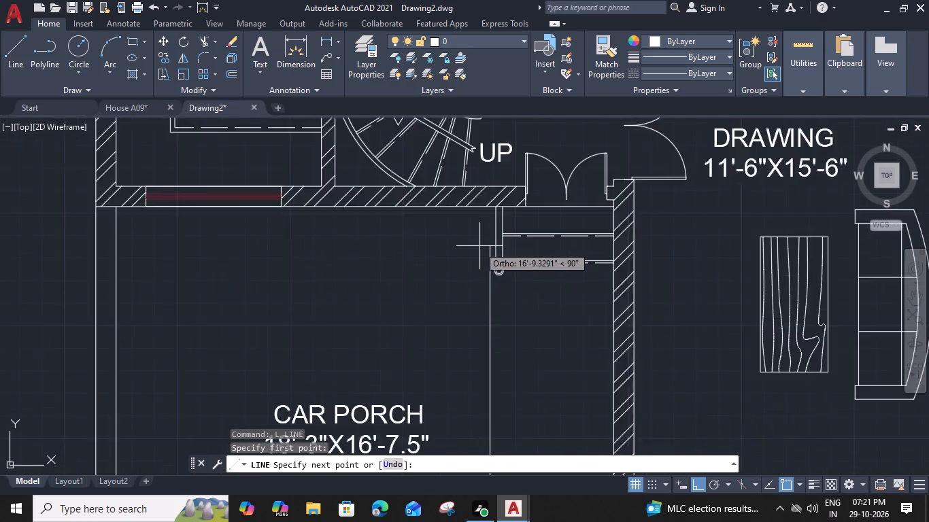
click(494, 182)
key(Escape)
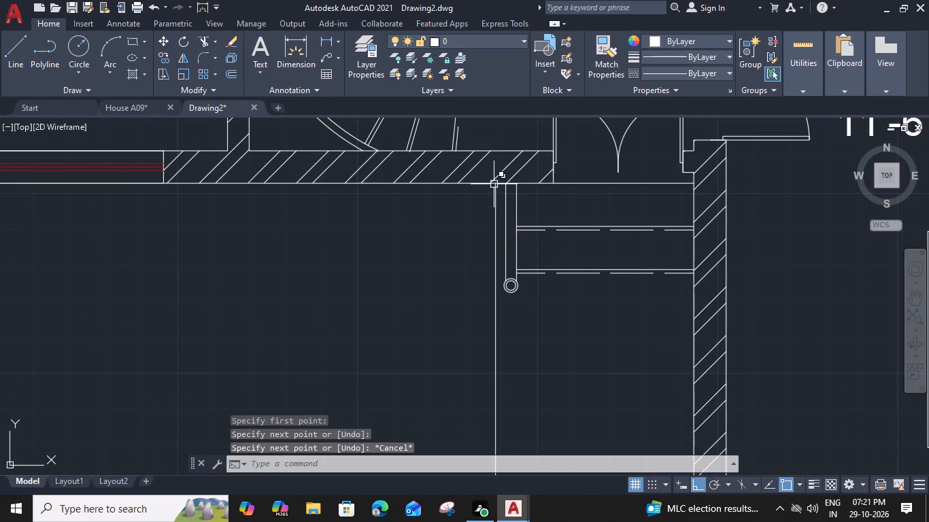
Draw a horizontal rectangular paving slab below the entrance steps, between the new porch line and the drawing room wall.
scroll(494, 184, down, 3)
middle_drag(439, 328, 466, 321)
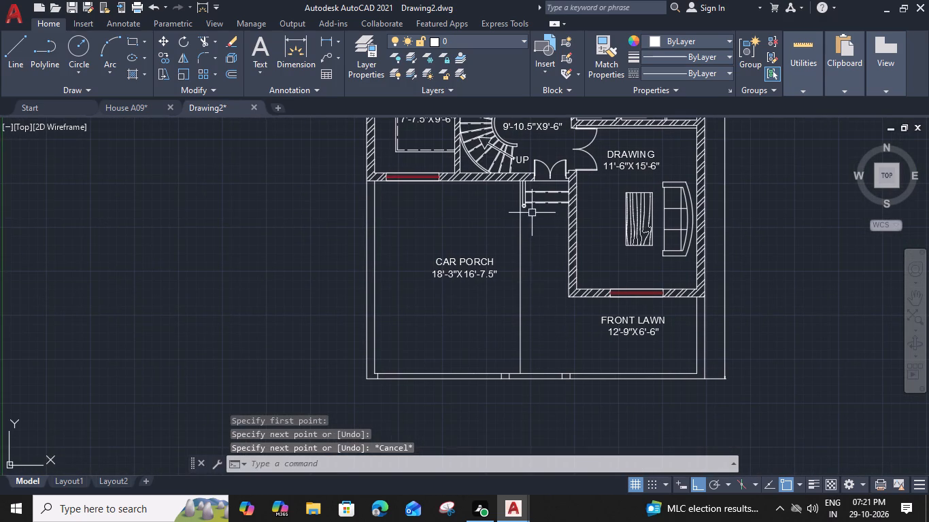
scroll(532, 215, up, 2)
text(REC)
key(space)
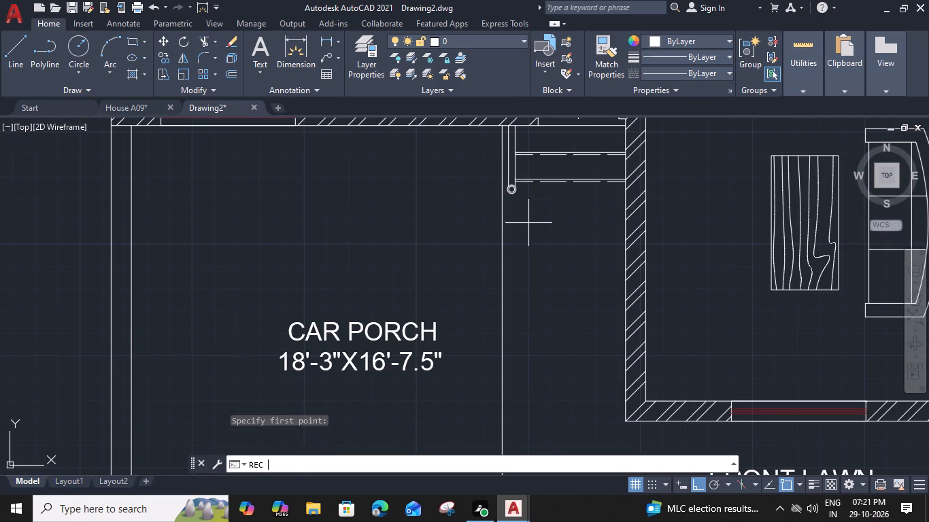
click(523, 215)
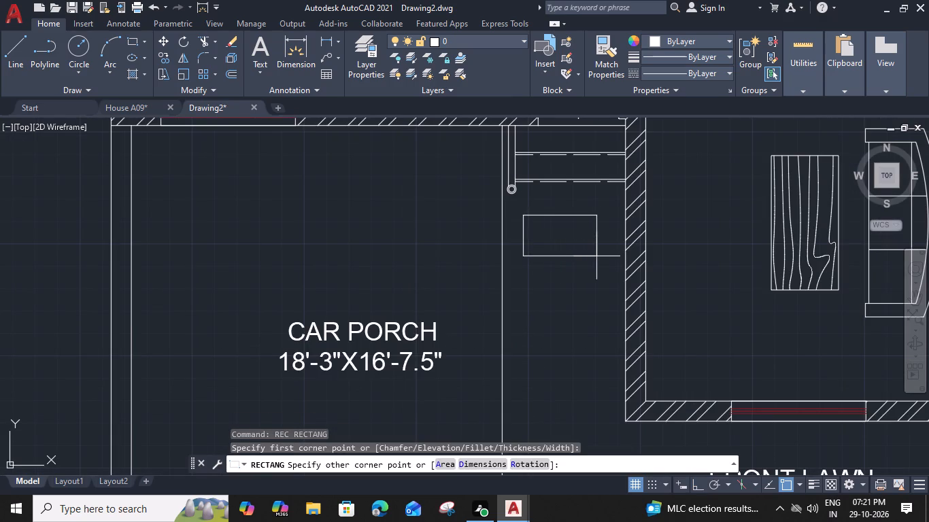
click(613, 268)
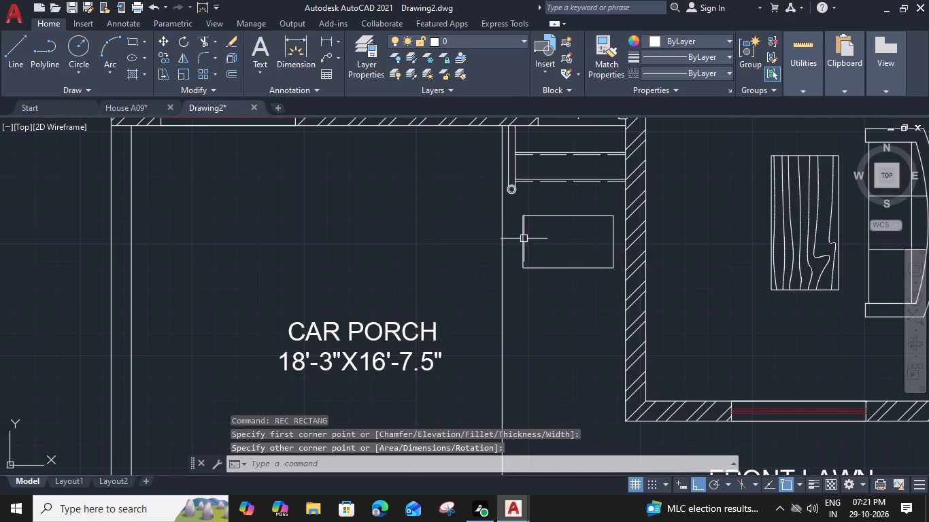
Stretch the slab's two short sides outward, leaving small gaps to the porch line and the drawing room wall.
click(524, 238)
scroll(523, 243, up, 2)
click(523, 239)
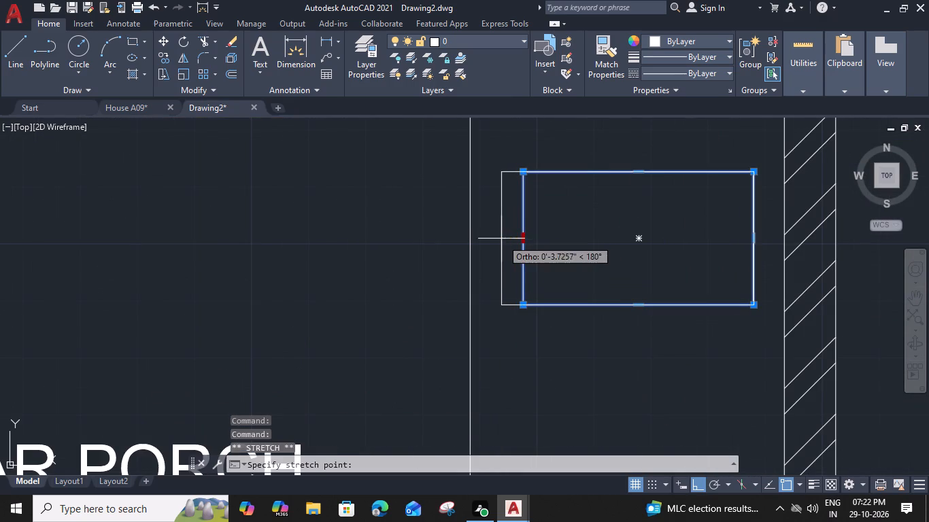
click(499, 238)
scroll(499, 238, down, 1)
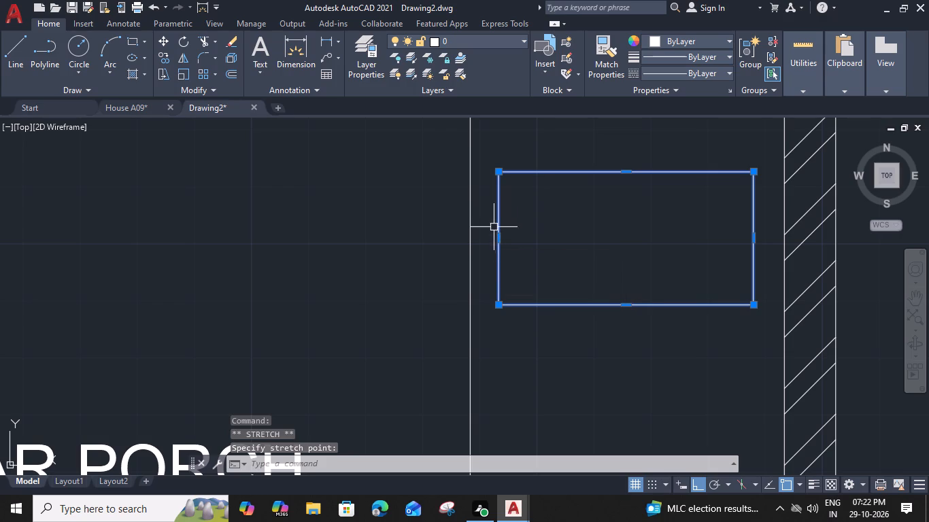
click(756, 239)
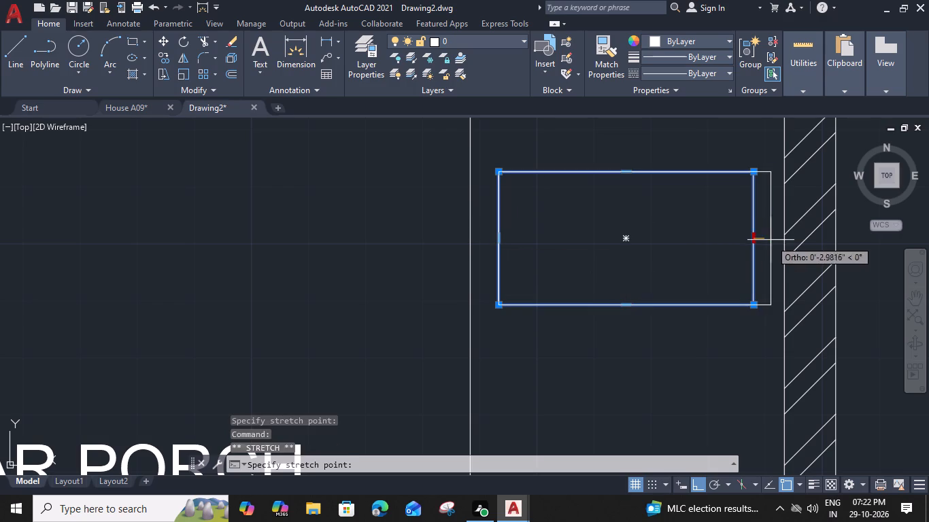
click(771, 241)
click(499, 239)
click(485, 239)
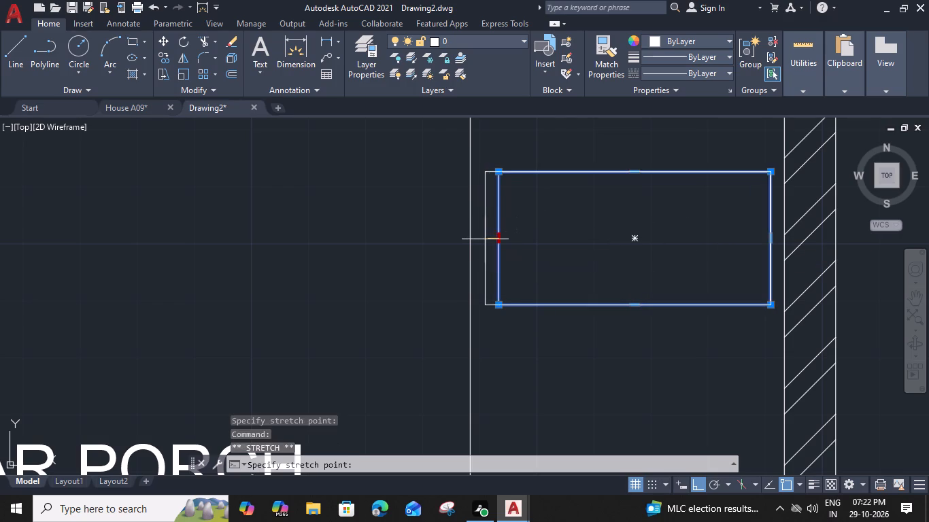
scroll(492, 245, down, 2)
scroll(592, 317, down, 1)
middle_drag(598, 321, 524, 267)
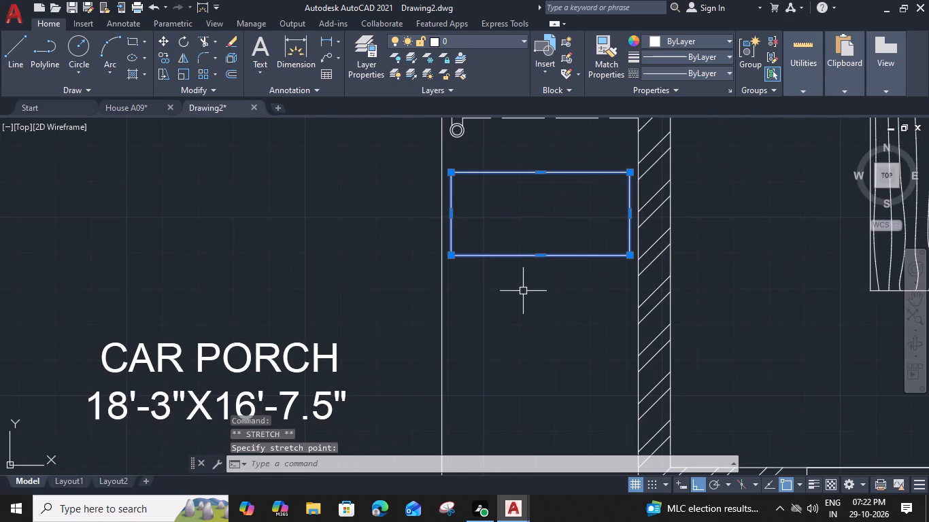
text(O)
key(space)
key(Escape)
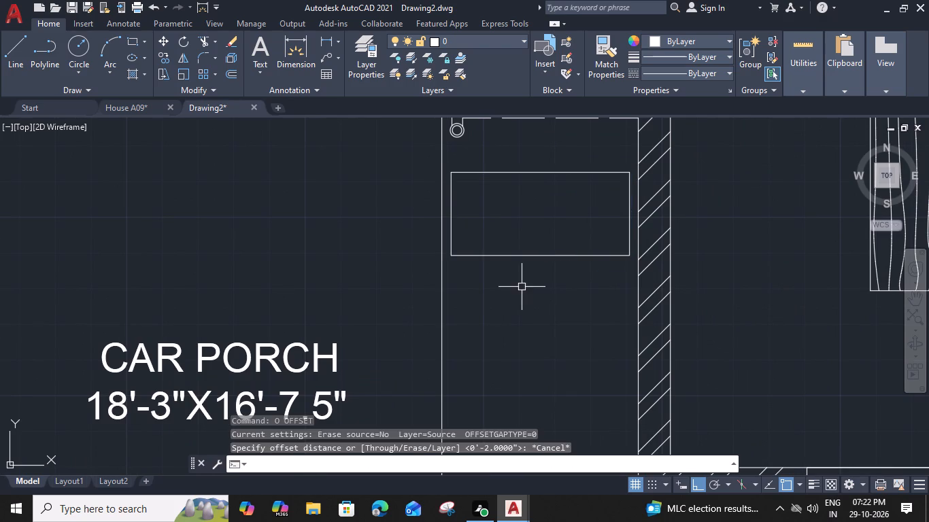
Copy the slab four times straight down toward the front boundary at roughly even spacing, the last about 11'-2" from the original.
click(530, 257)
key(c)
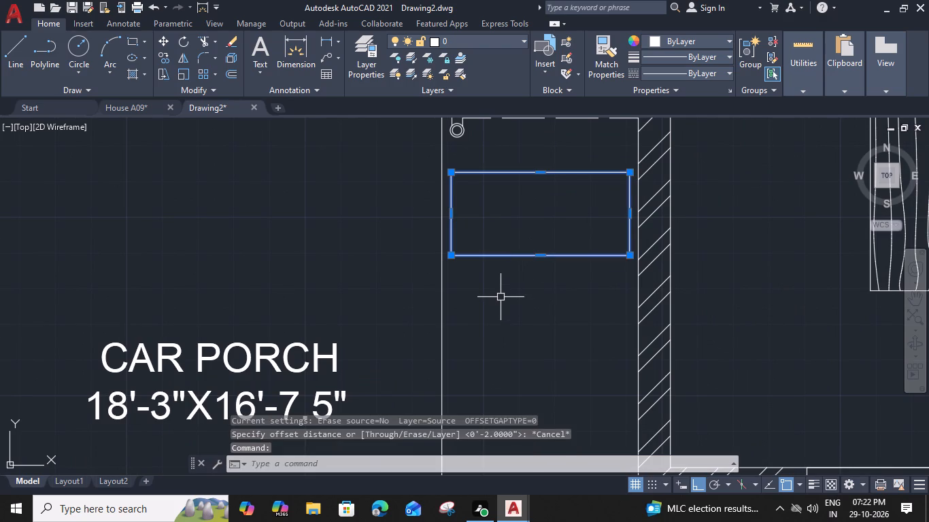
text(O)
key(space)
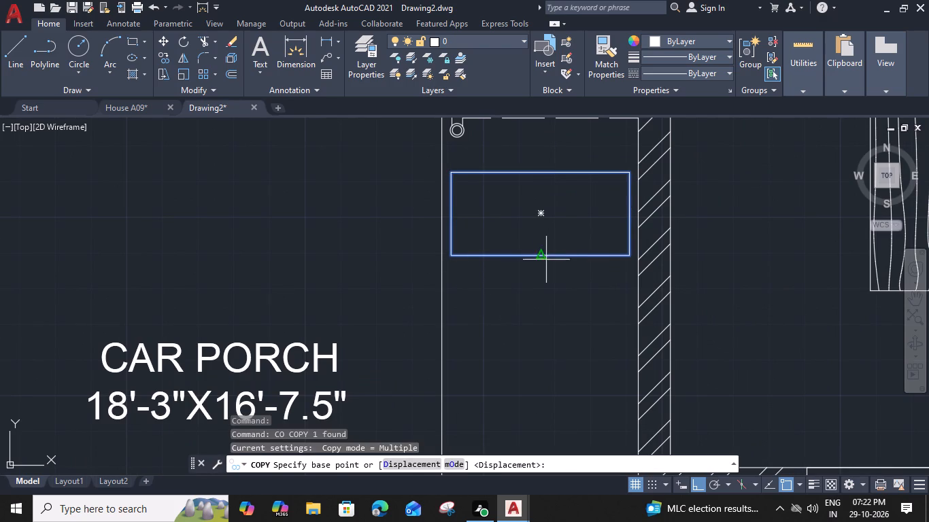
click(544, 259)
middle_drag(530, 336, 524, 258)
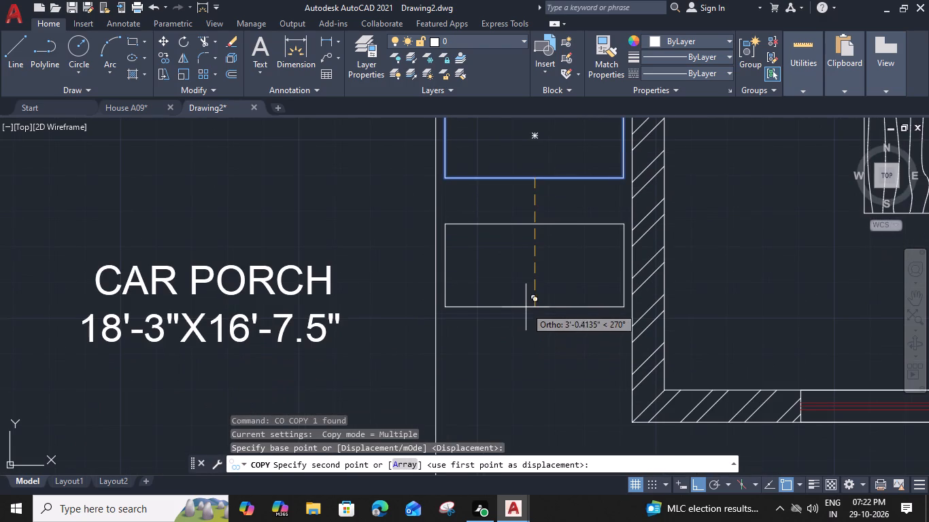
click(530, 296)
middle_drag(530, 370, 521, 298)
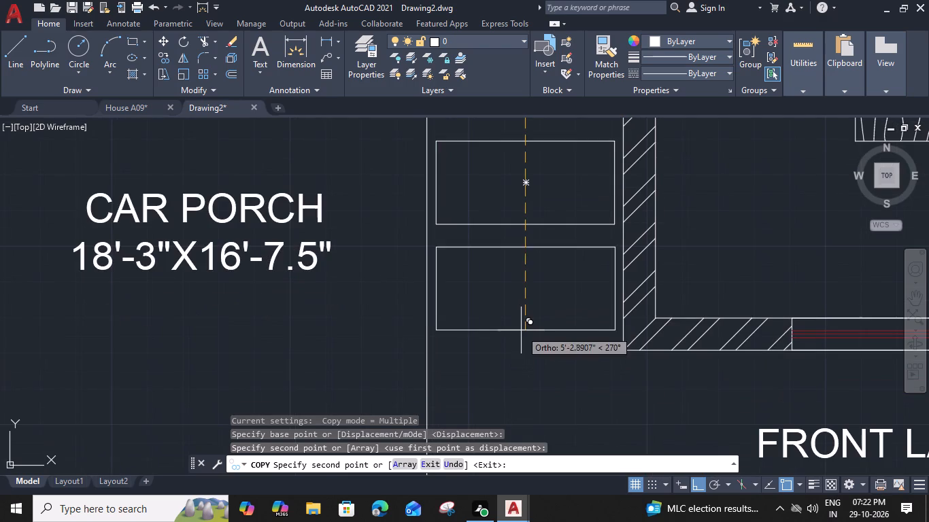
click(522, 347)
middle_drag(523, 385, 509, 258)
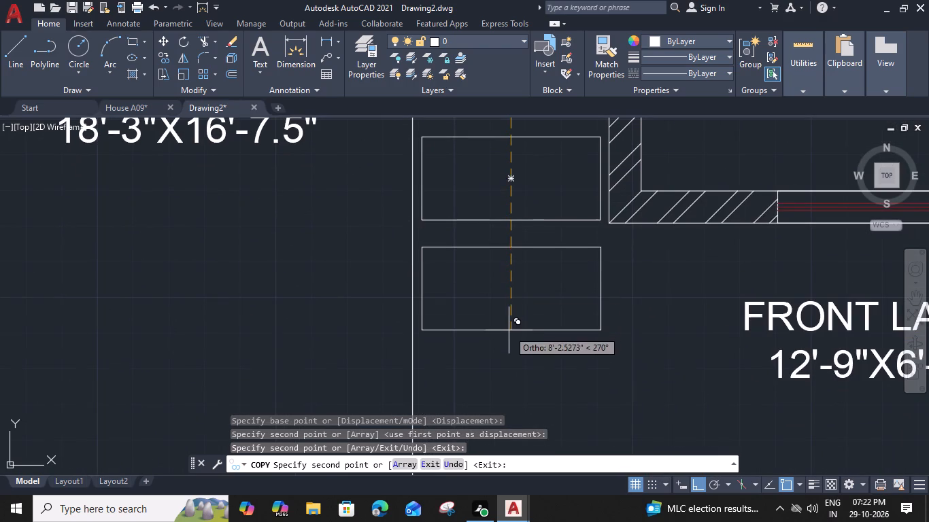
click(507, 333)
middle_drag(511, 360, 501, 232)
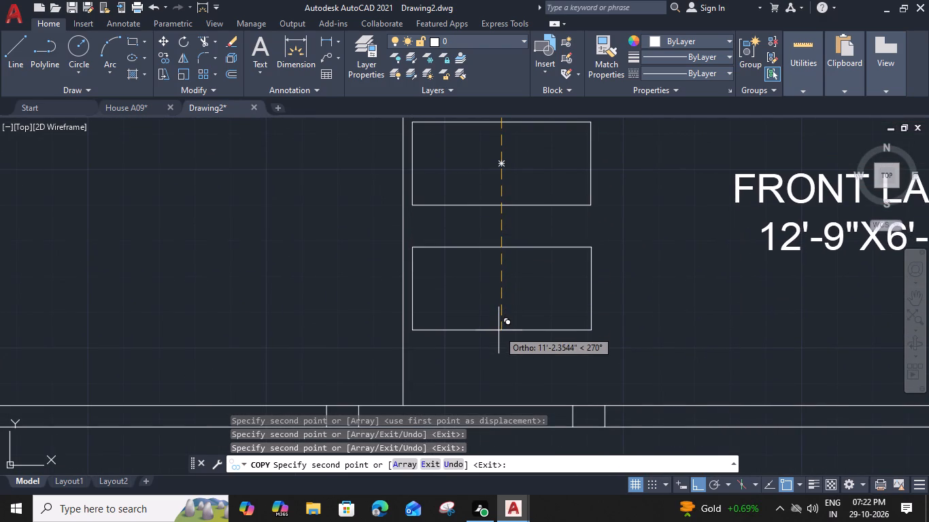
click(499, 330)
key(Escape)
scroll(499, 330, down, 2)
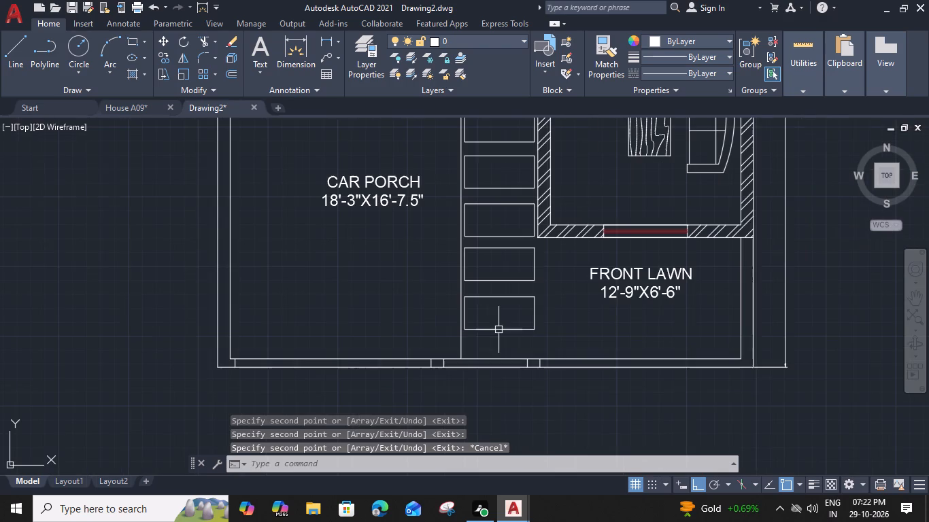
middle_drag(423, 309, 429, 317)
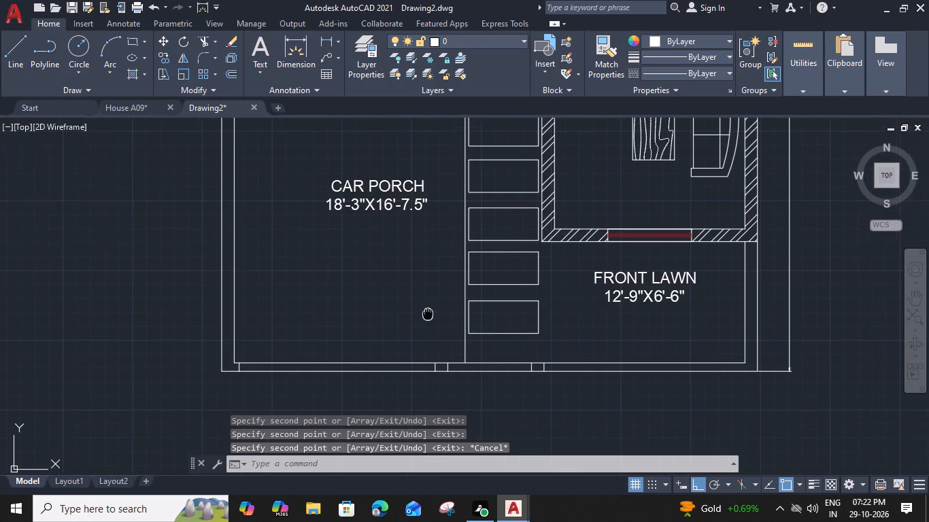
middle_drag(429, 317, 442, 349)
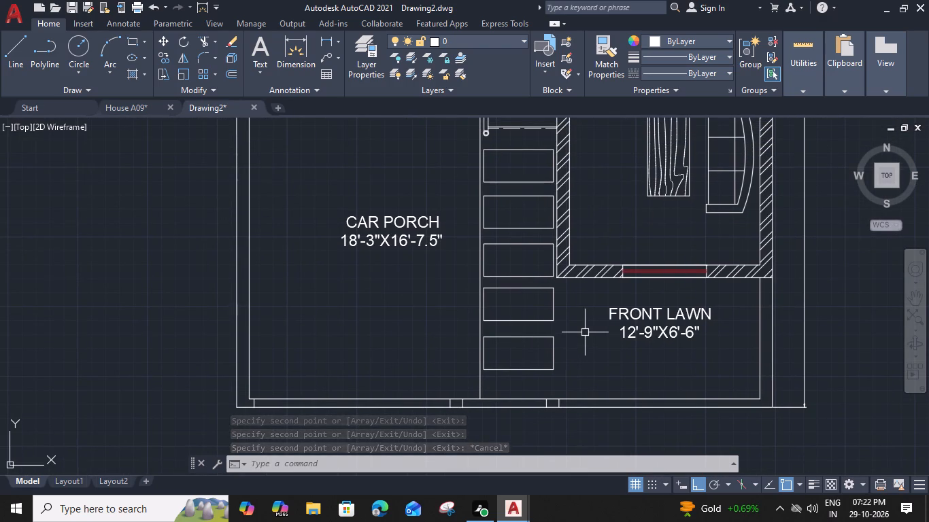
Offset the outlines of the two paving slabs nearest the front boundary 2" inward.
click(512, 320)
key(o)
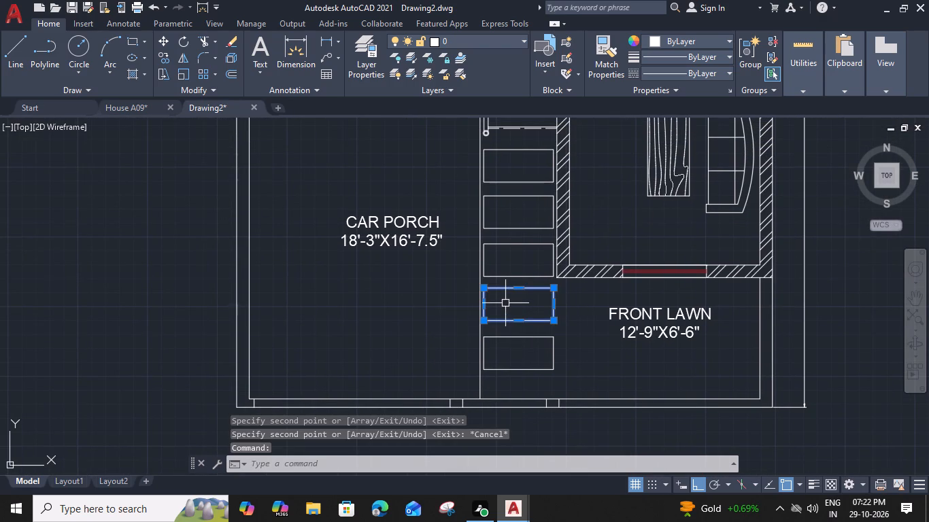
key(space)
key(2)
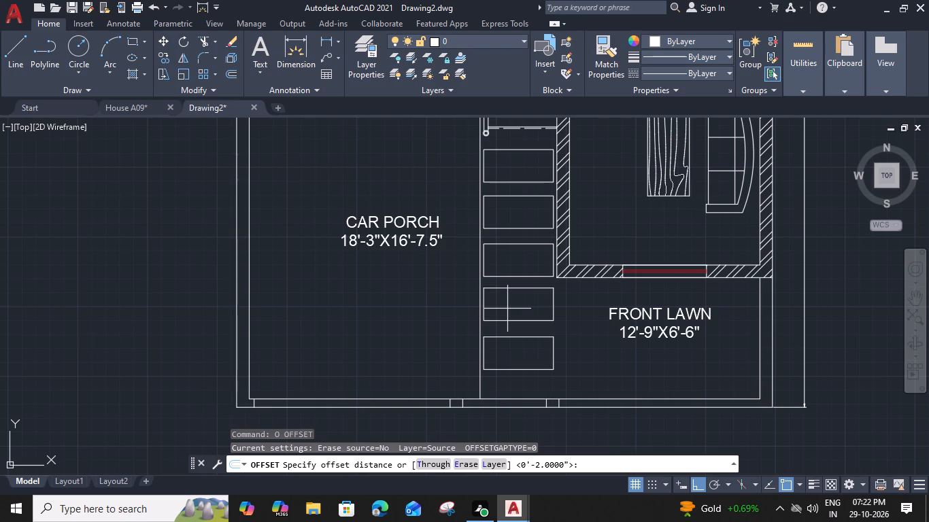
key(shift+quotedbl)
key(Return)
scroll(507, 311, up, 2)
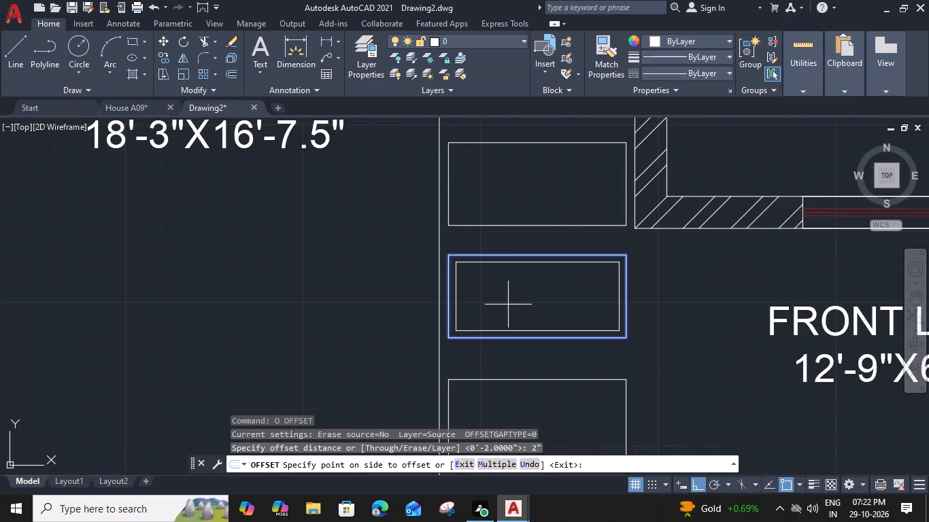
click(507, 300)
middle_drag(514, 375, 501, 313)
click(508, 317)
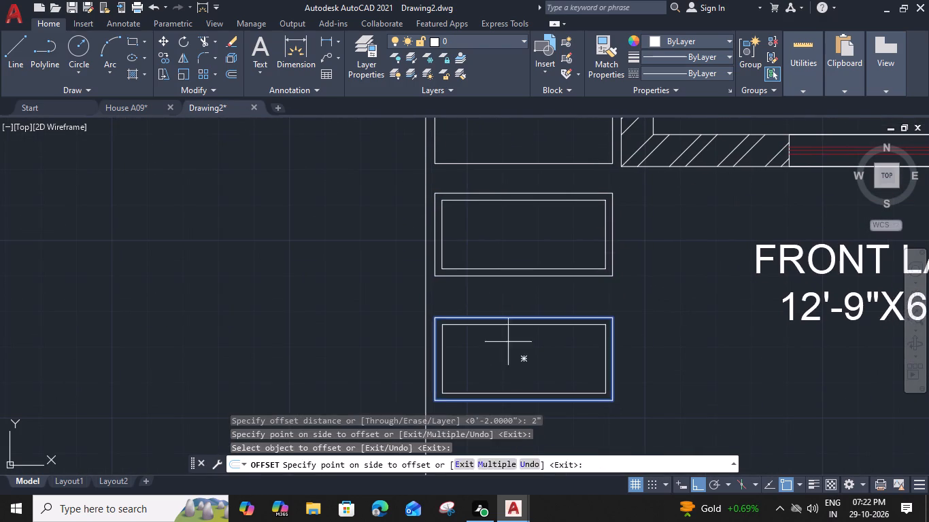
click(508, 343)
Offset the outlines of the other three paving slabs, up to the entrance steps, inward by the same 2".
middle_drag(518, 210, 511, 337)
click(532, 206)
click(524, 236)
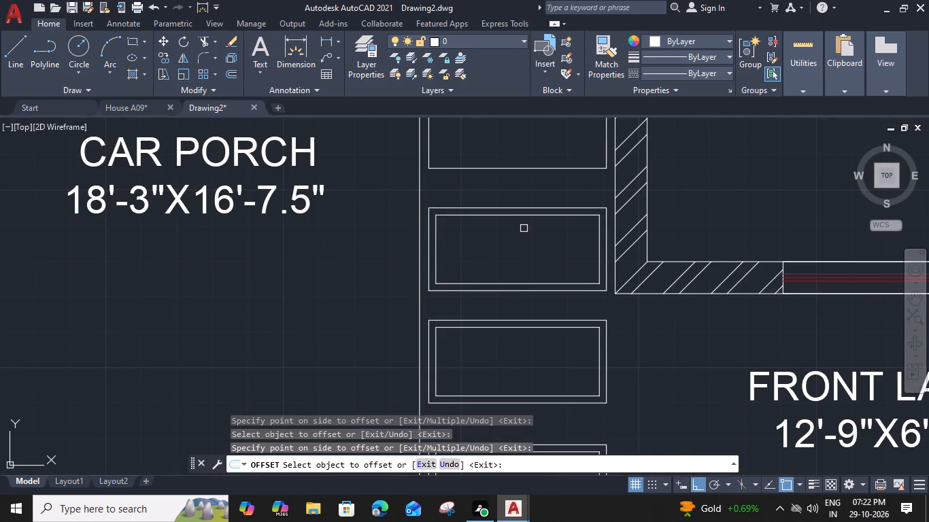
middle_drag(524, 226, 520, 356)
click(523, 213)
click(517, 266)
middle_drag(518, 246, 519, 258)
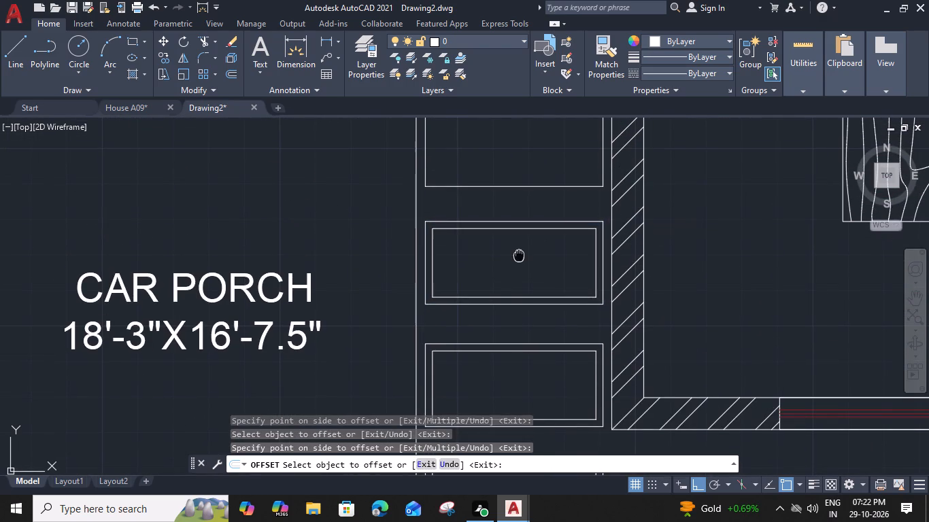
middle_drag(519, 258, 514, 339)
click(519, 189)
click(508, 232)
key(Escape)
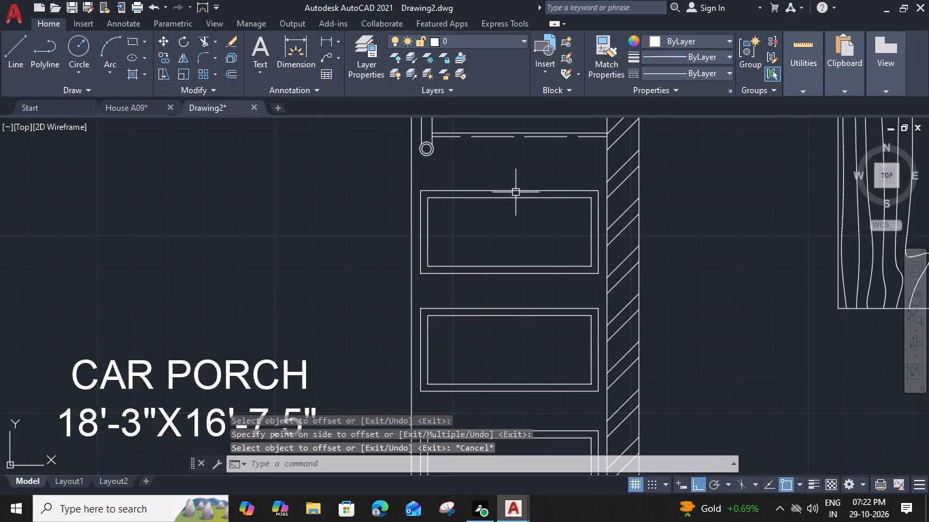
Change the linetype of all five slabs' outer rectangles to the dashed ACAD linetype.
click(516, 191)
shift+click(489, 309)
middle_drag(492, 342, 491, 341)
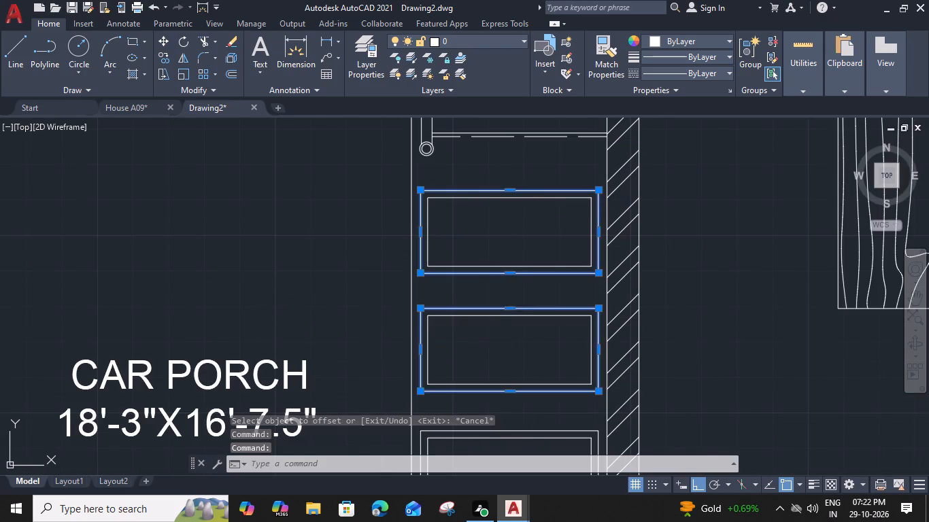
middle_drag(491, 341, 472, 173)
shift+click(482, 259)
middle_drag(484, 304, 466, 122)
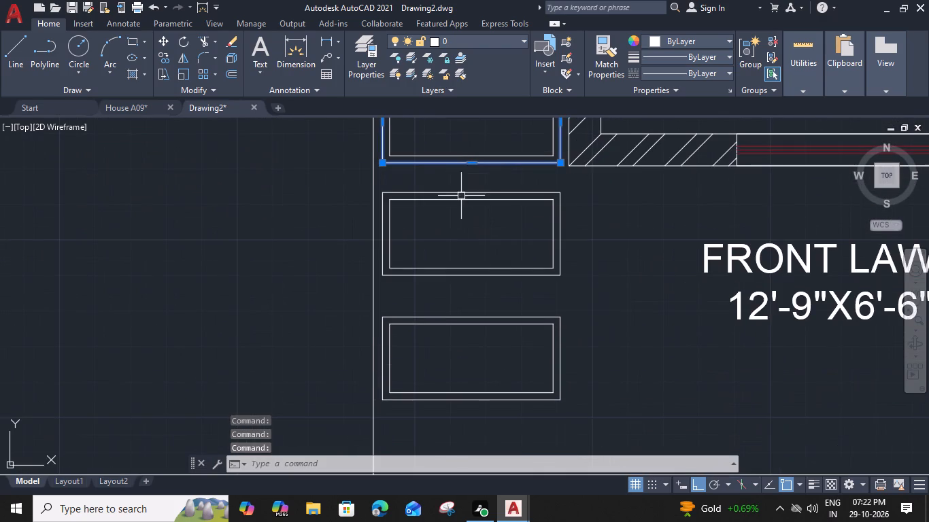
shift+click(468, 193)
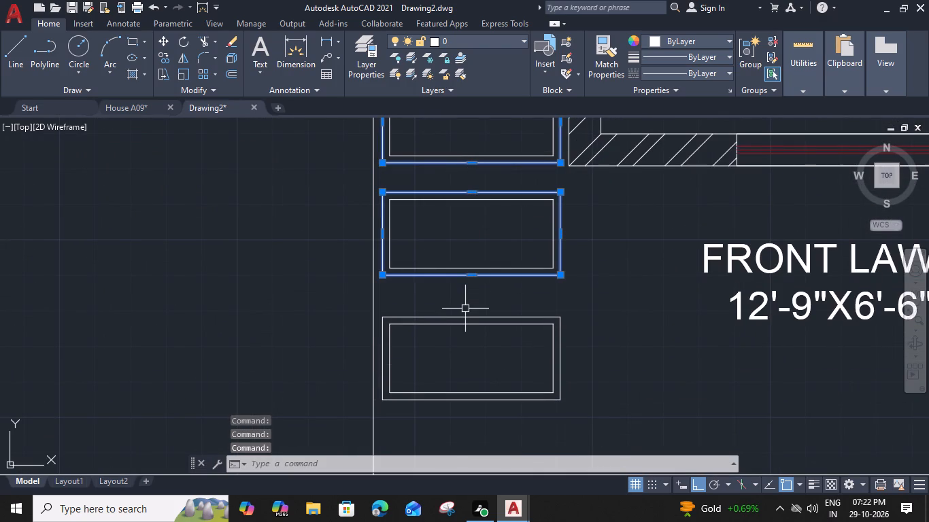
shift+click(458, 319)
middle_drag(457, 285, 459, 228)
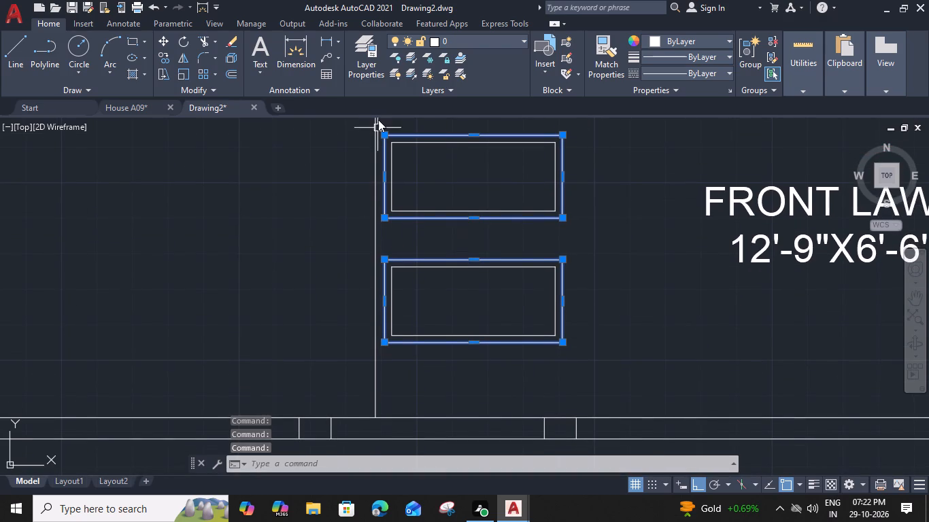
click(704, 72)
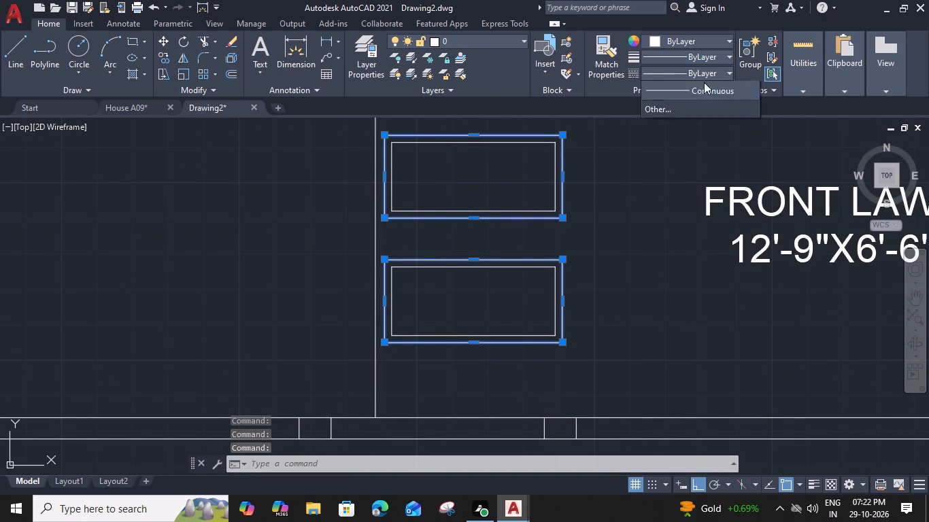
click(698, 128)
key(Escape)
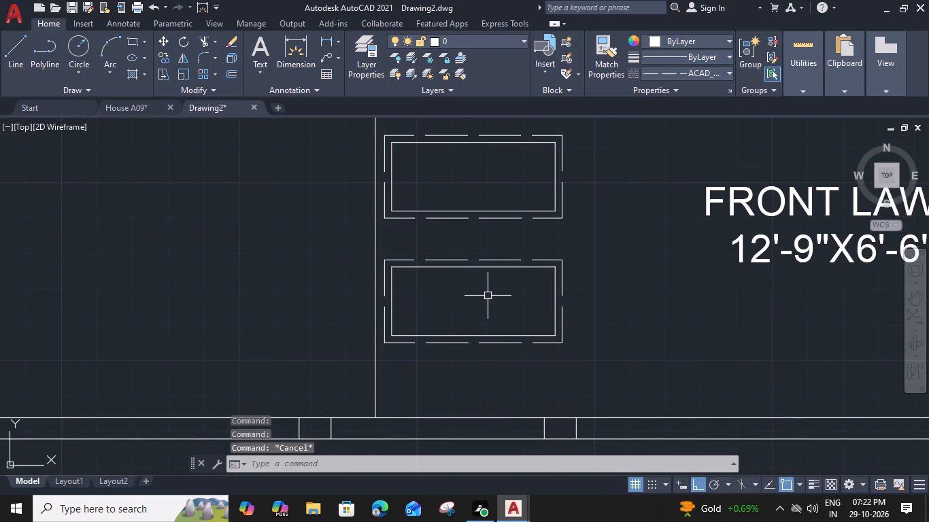
Draw two crossing diagonal lines between opposite corners of the car porch's wide gate opening in the front boundary wall.
scroll(487, 292, down, 1)
middle_drag(460, 292, 503, 355)
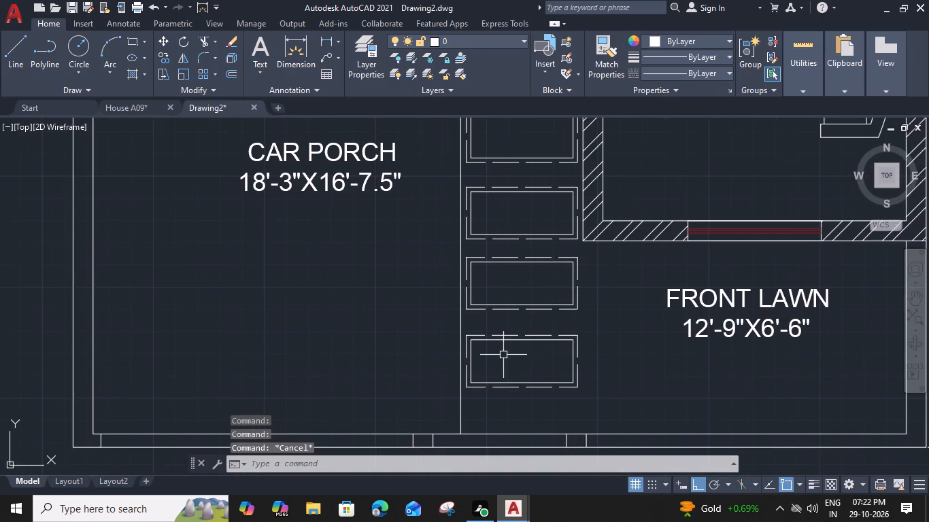
scroll(411, 302, down, 2)
middle_drag(408, 303, 409, 315)
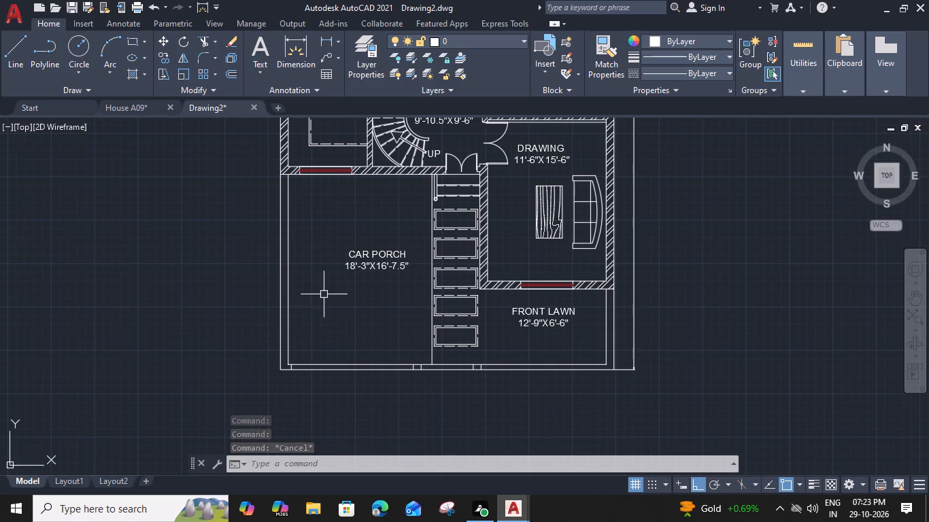
scroll(316, 375, up, 2)
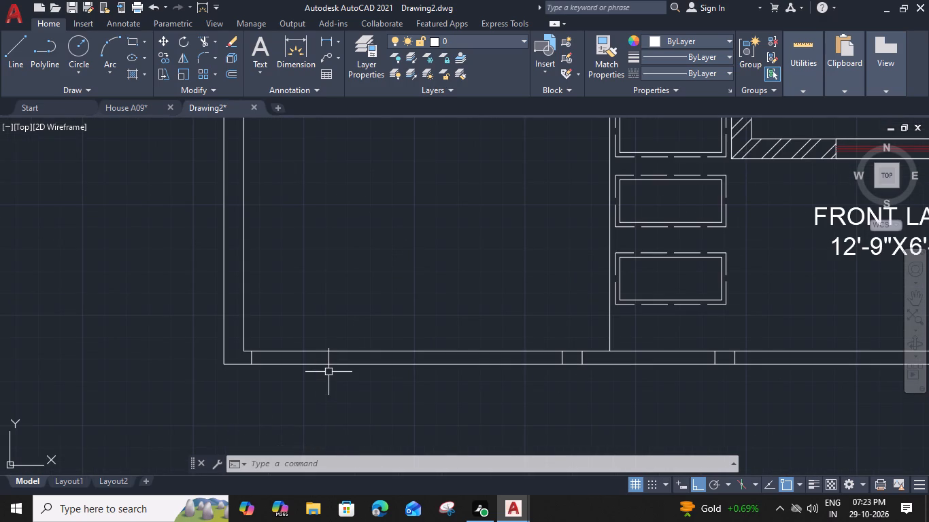
text(L)
key(space)
click(254, 363)
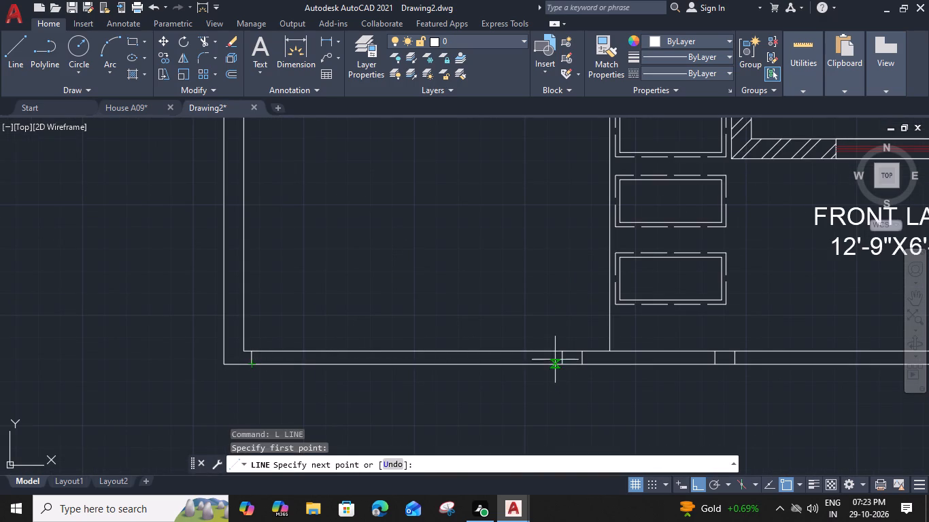
click(567, 350)
key(space)
key(space)
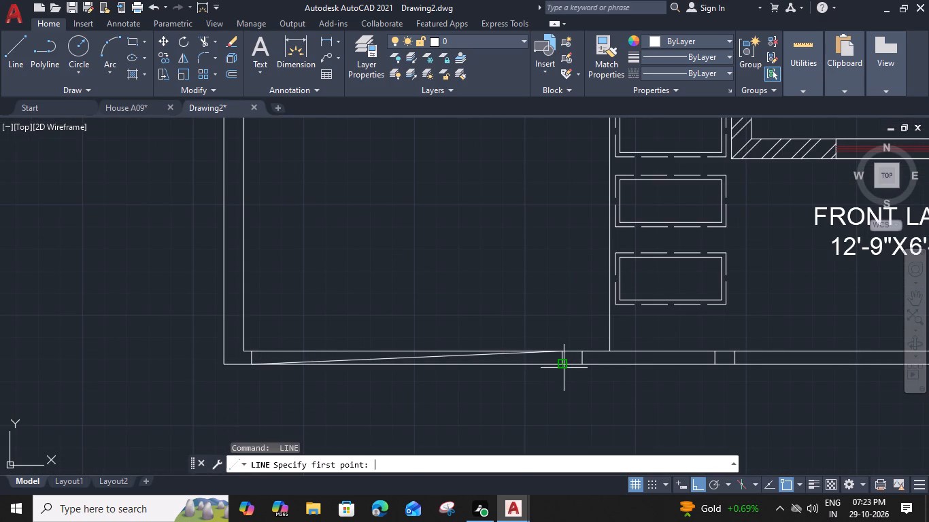
click(562, 365)
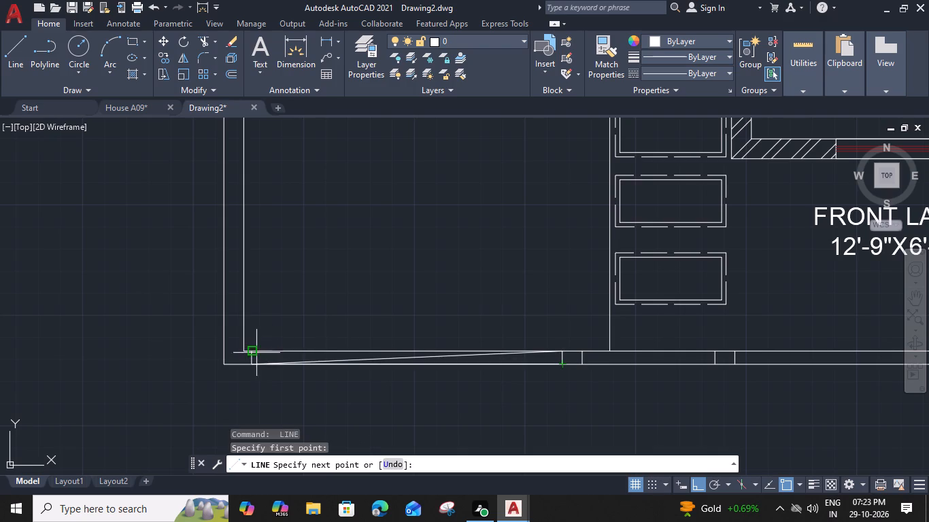
click(255, 353)
key(space)
Set the colour of the two crossing gate lines to dark red 153,27,30.
scroll(394, 362, up, 3)
drag(447, 338, 447, 338)
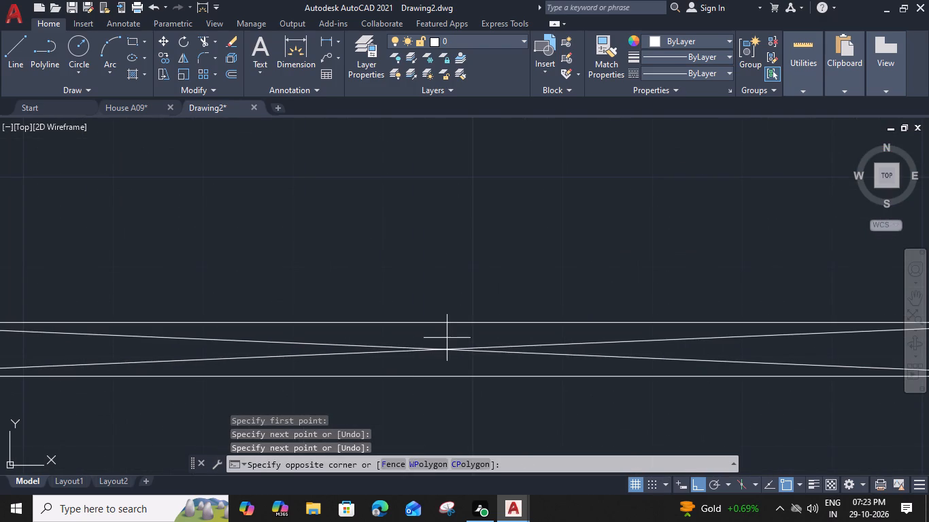
drag(447, 338, 444, 346)
click(431, 361)
click(722, 42)
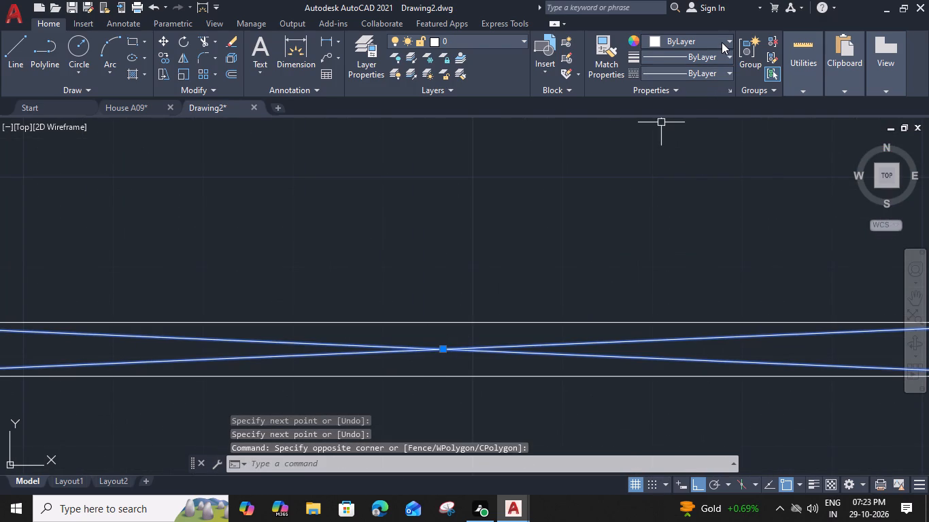
click(690, 94)
scroll(690, 94, down, 4)
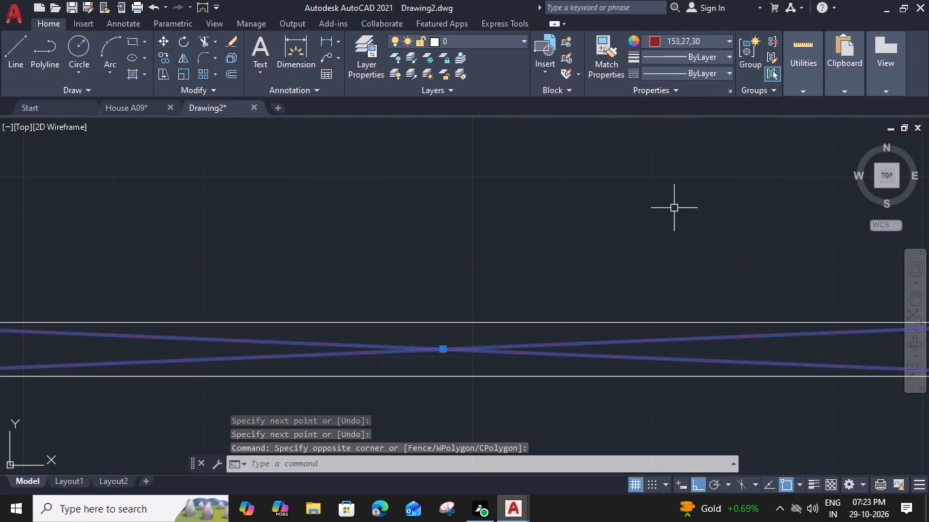
scroll(674, 211, down, 2)
middle_drag(643, 221, 556, 225)
key(Escape)
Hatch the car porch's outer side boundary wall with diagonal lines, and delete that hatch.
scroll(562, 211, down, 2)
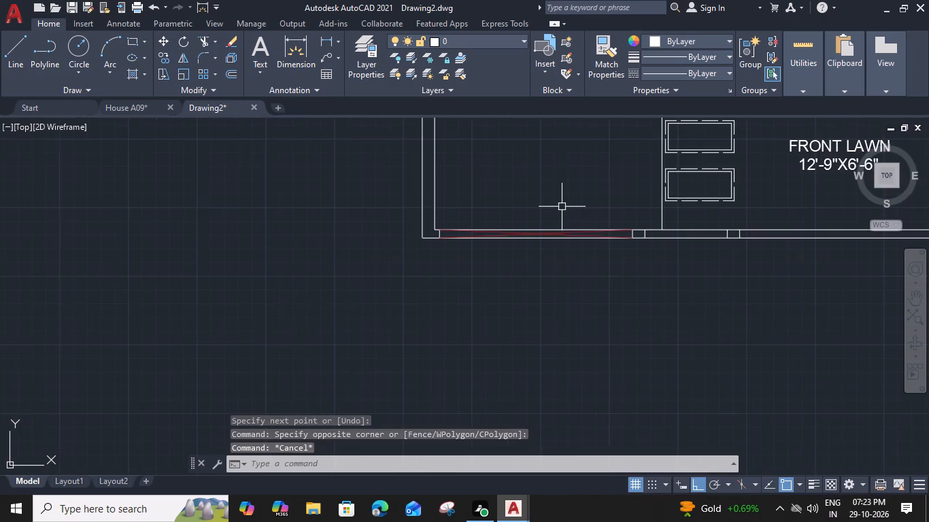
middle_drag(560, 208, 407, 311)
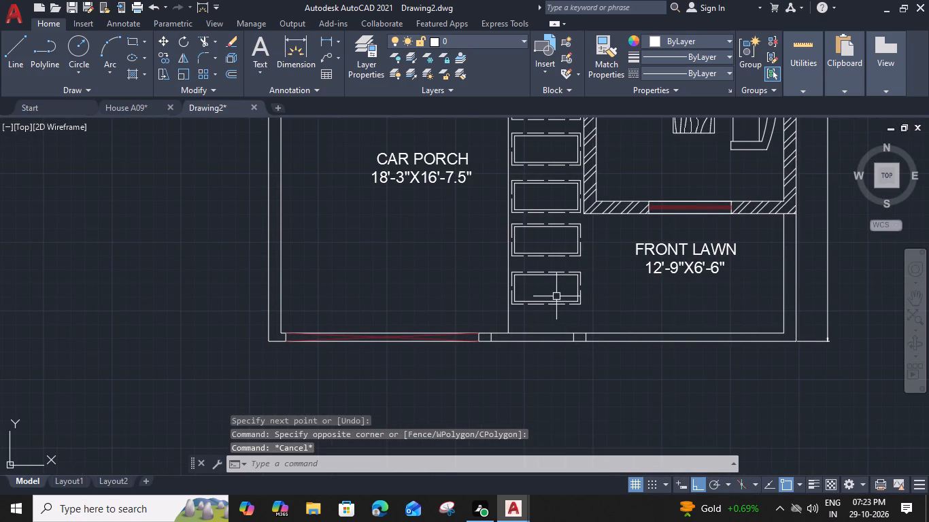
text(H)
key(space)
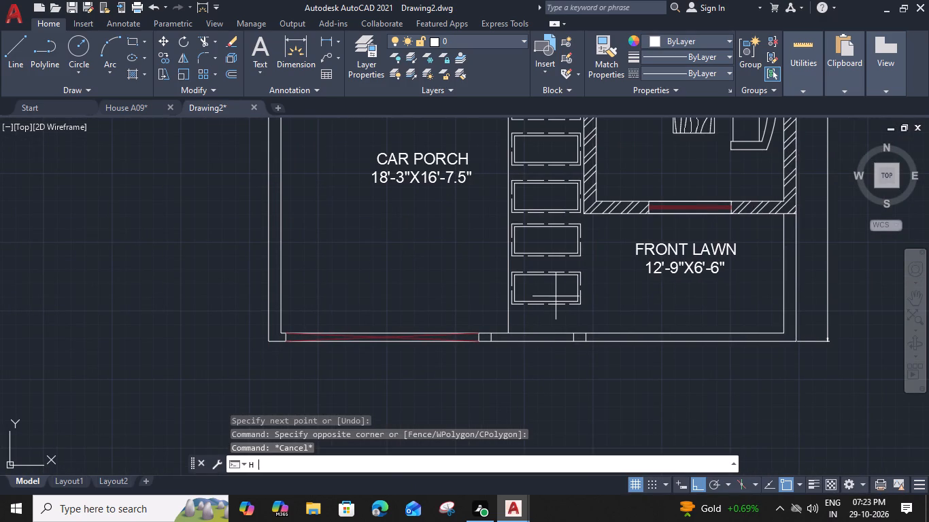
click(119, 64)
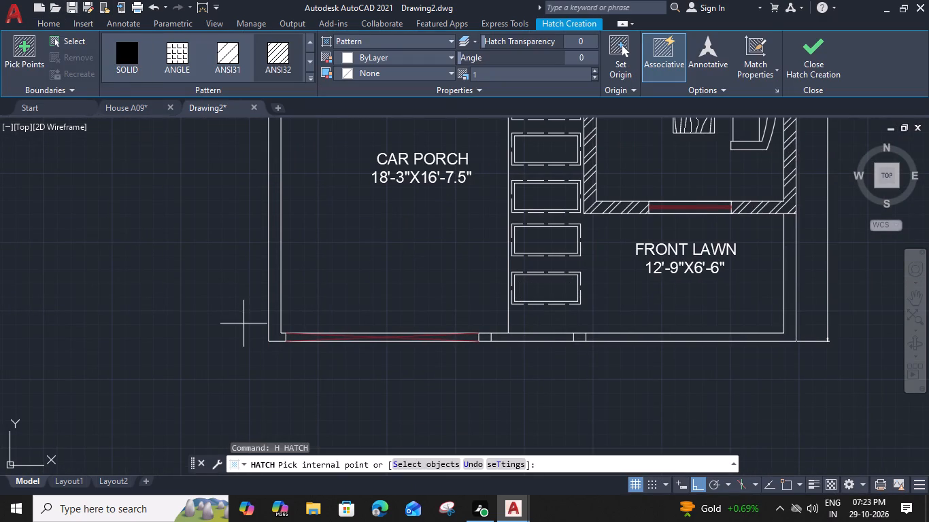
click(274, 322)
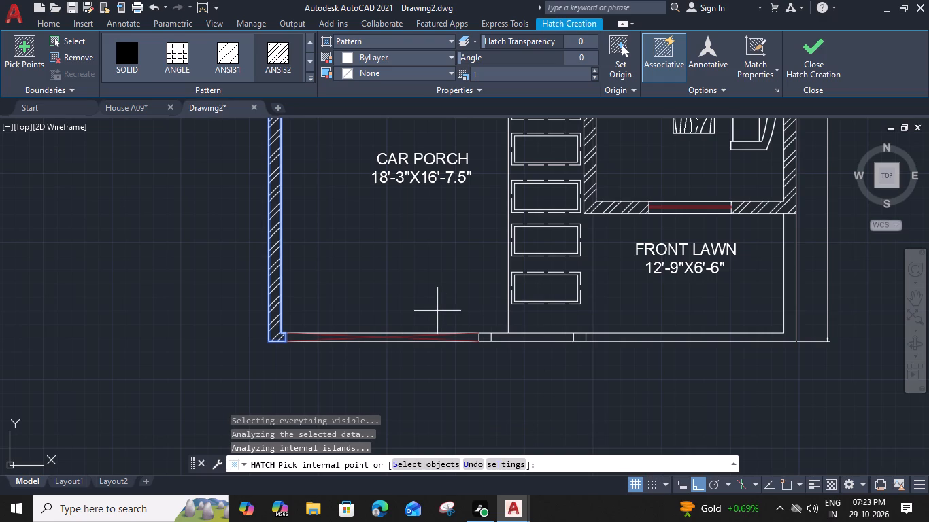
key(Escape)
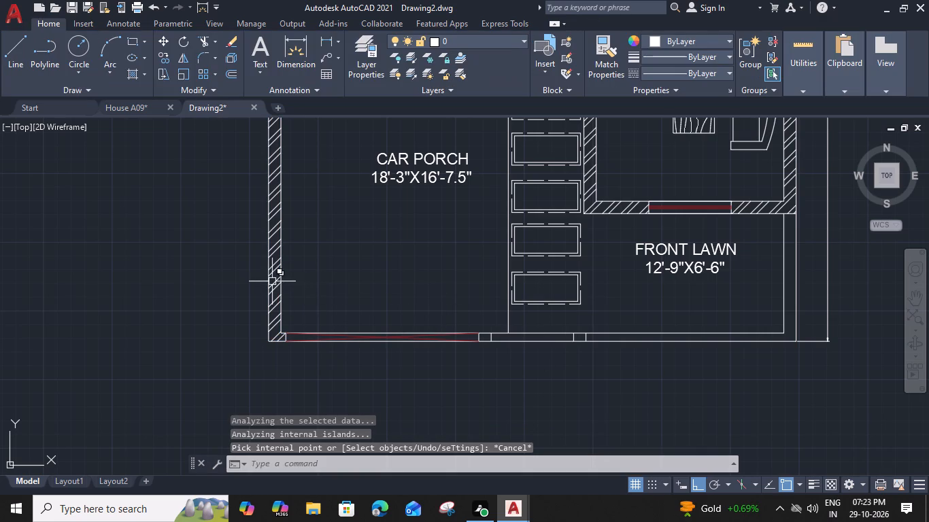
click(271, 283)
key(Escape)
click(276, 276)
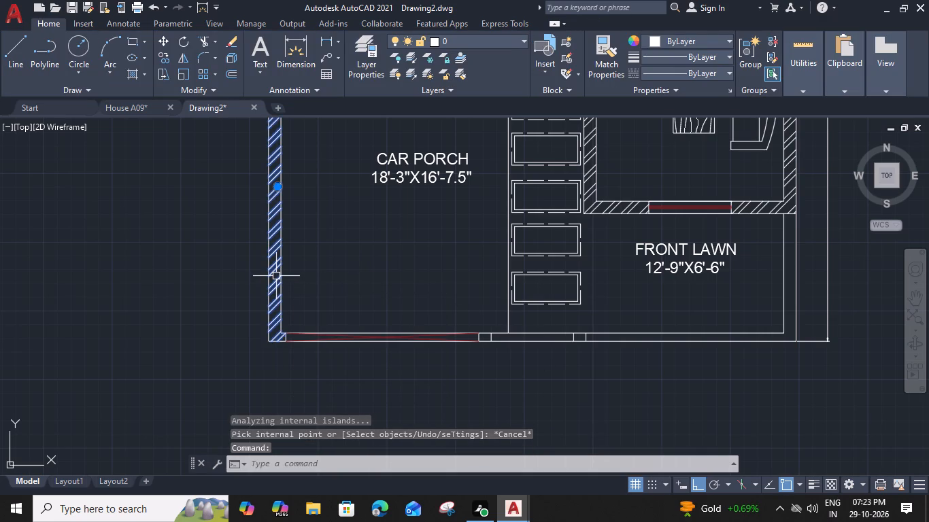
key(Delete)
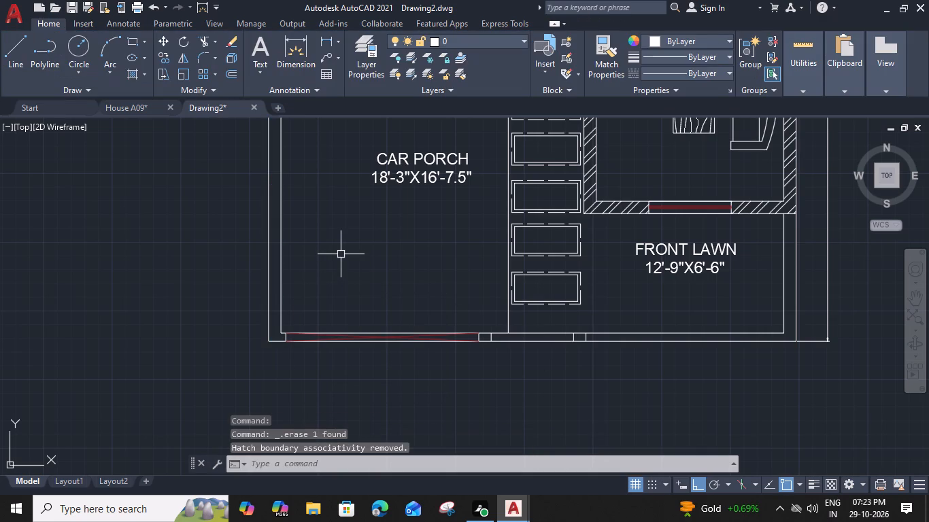
Fill the car porch's outer side boundary wall and the two small piers in the front boundary wall with SOLID hatch.
key(h)
key(space)
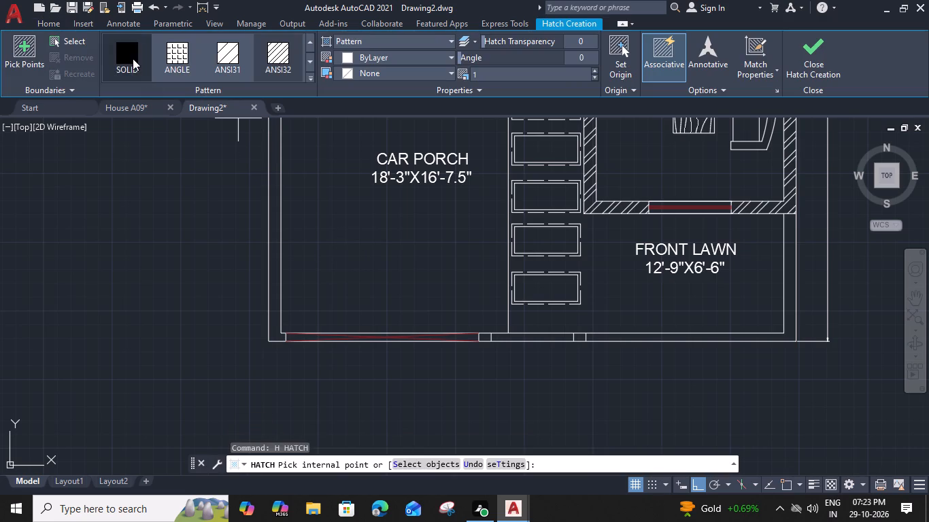
click(133, 58)
click(274, 245)
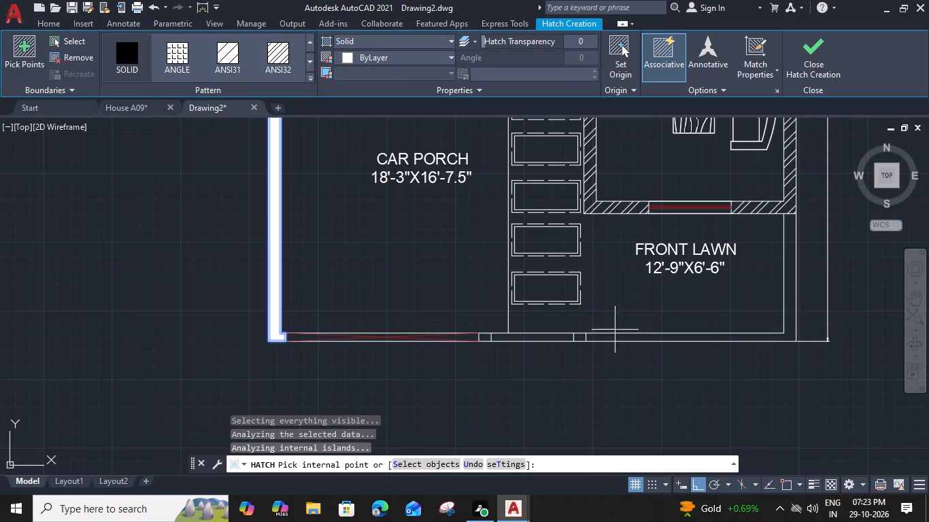
scroll(585, 337, up, 2)
click(582, 336)
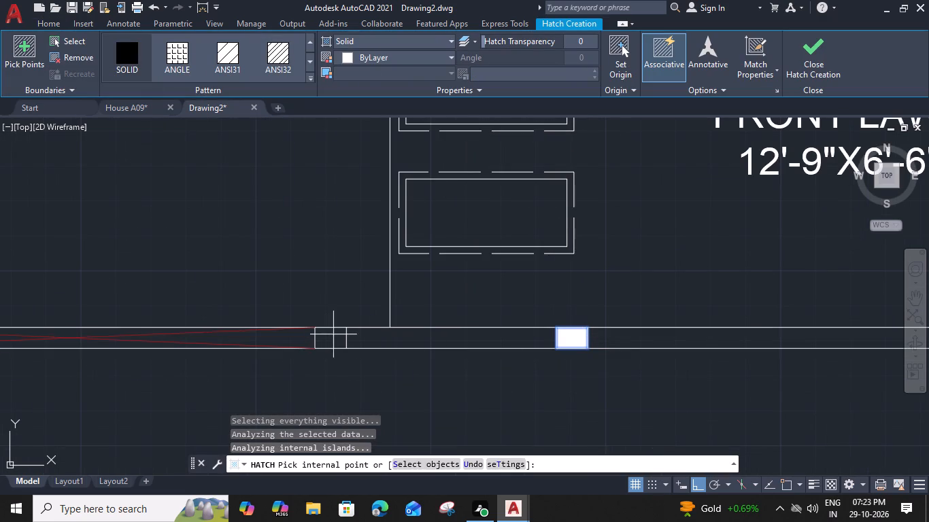
click(335, 336)
key(space)
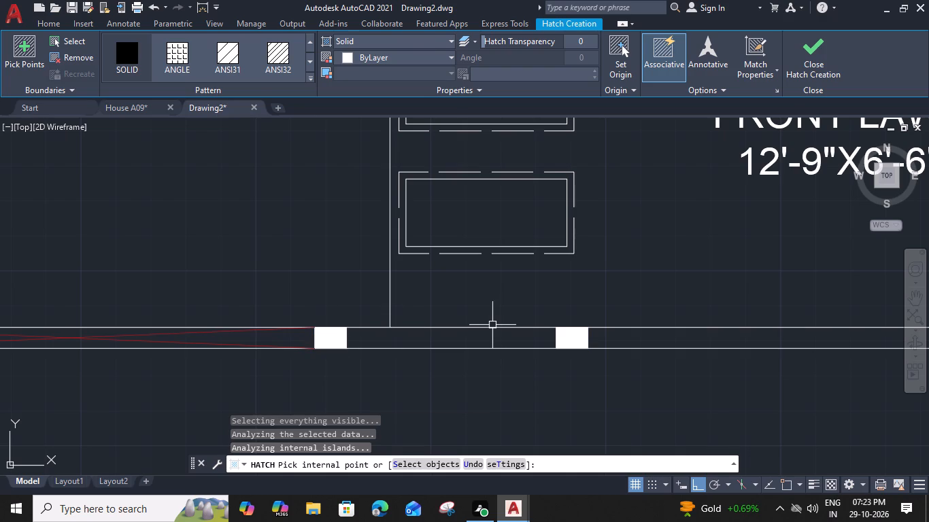
Draw two crossing diagonal lines between opposite corners of the narrow gate opening between the two front boundary piers.
text(L)
key(space)
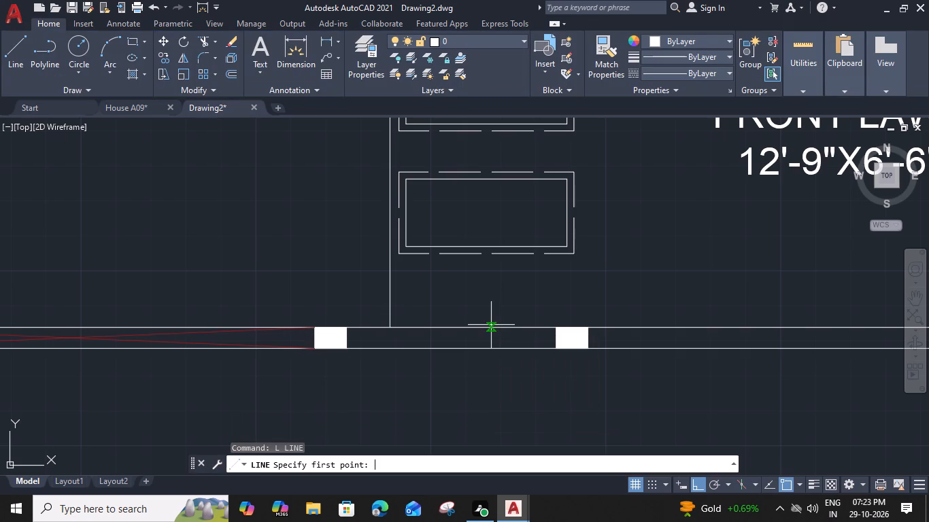
click(351, 329)
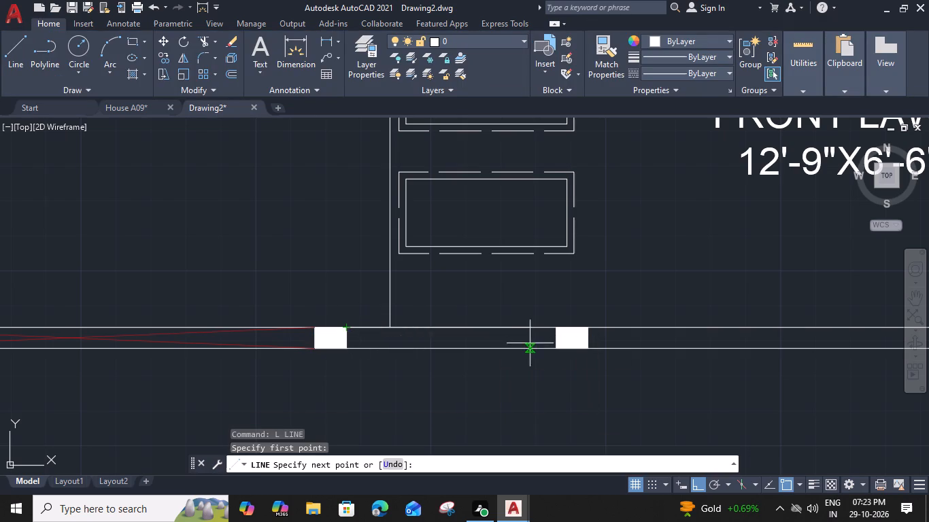
click(555, 351)
key(space)
key(space)
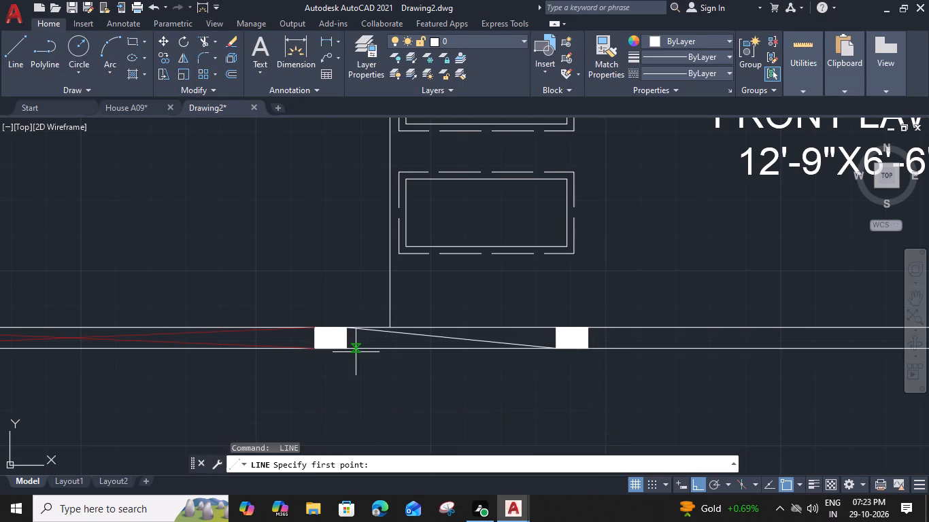
click(351, 349)
click(557, 328)
key(space)
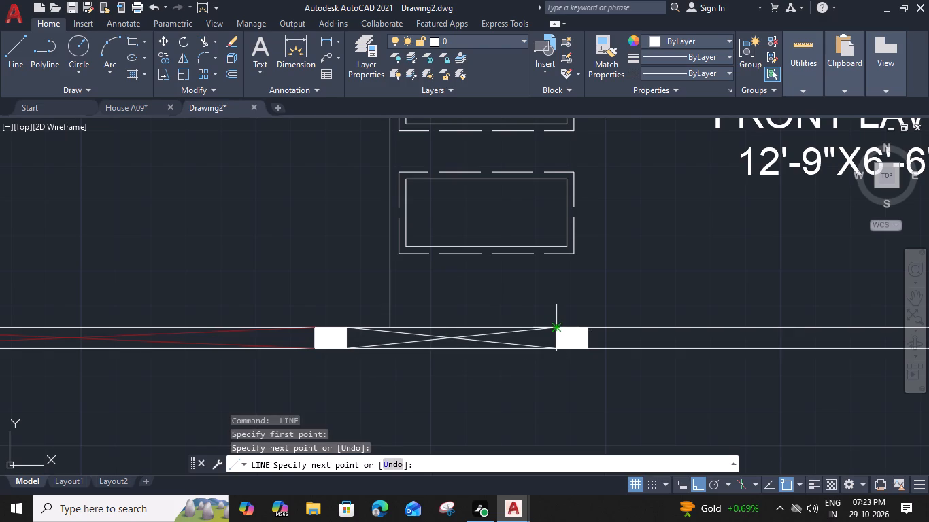
Set the colour of the narrow gate's two crossing lines to the same dark red as the wide gate.
click(468, 331)
click(450, 343)
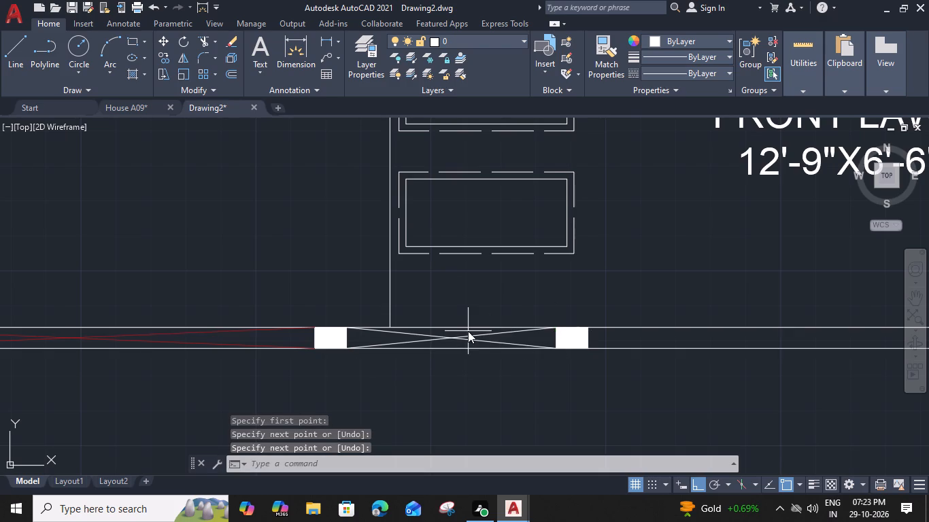
click(720, 43)
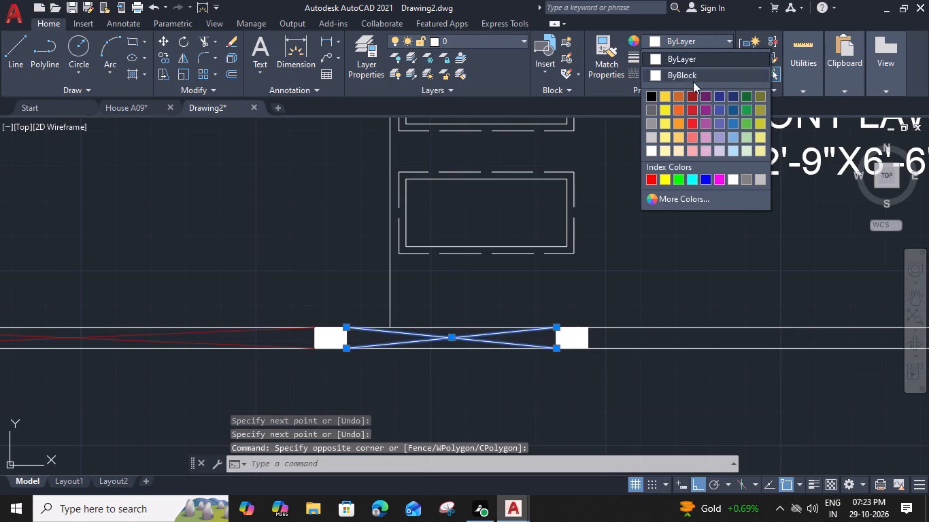
click(692, 97)
Draw a short line straight across the front boundary wall, just on the lawn side of the narrow gate's pier.
key(space)
scroll(653, 294, down, 2)
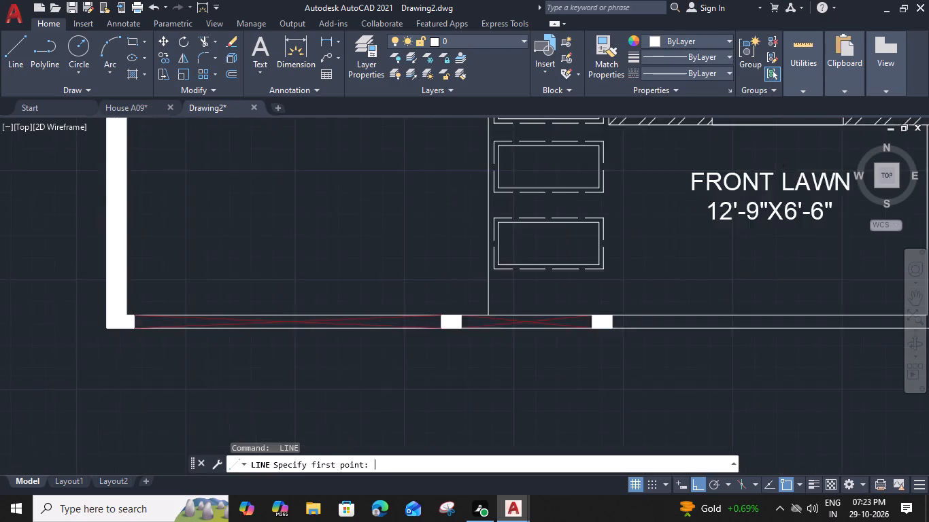
middle_drag(760, 294, 663, 298)
scroll(548, 318, up, 2)
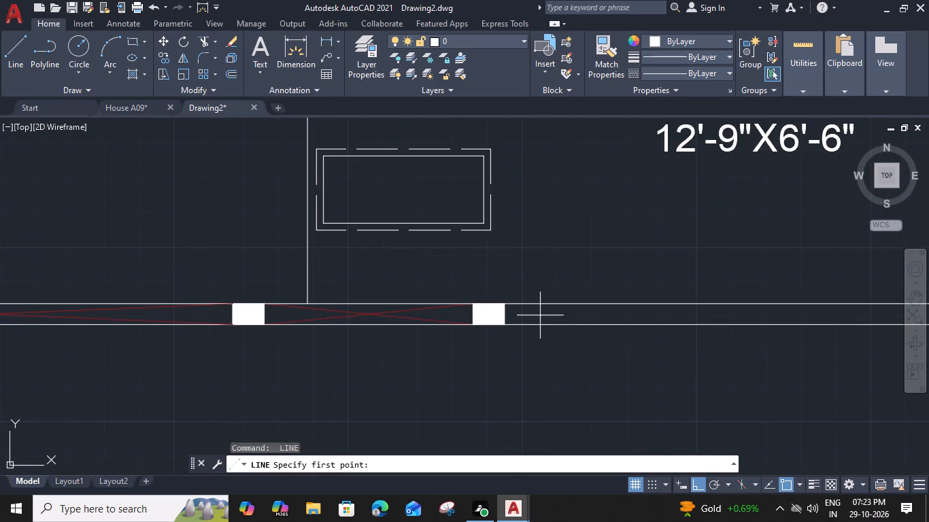
text(L)
key(space)
click(528, 305)
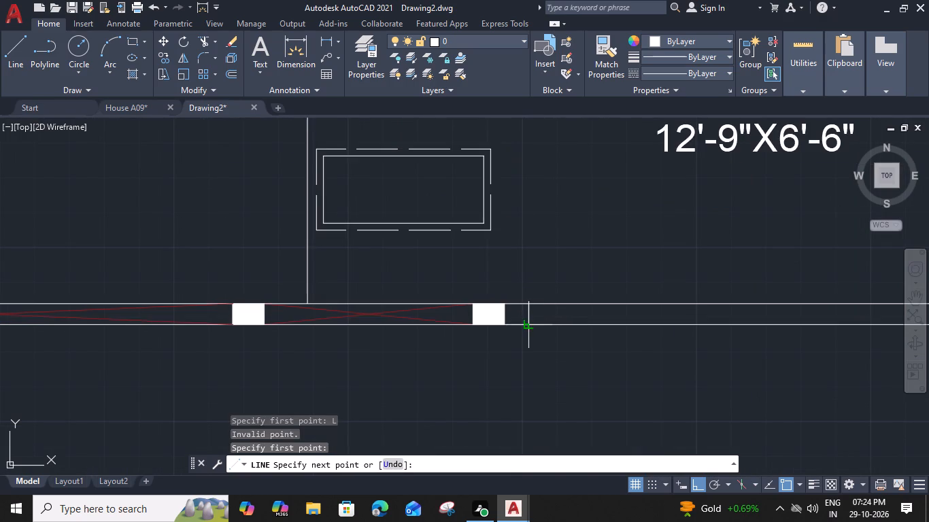
click(531, 330)
key(space)
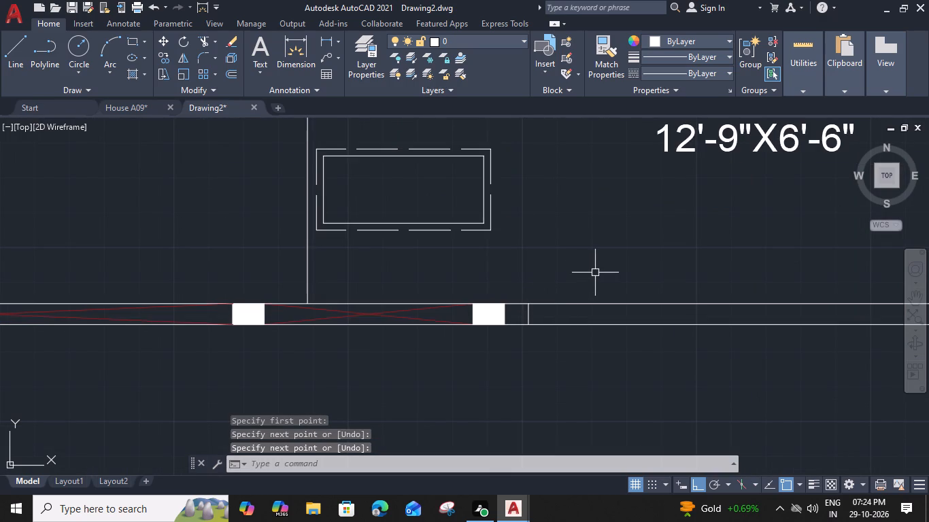
Fill the front lawn's front and side boundary wall with SOLID hatch, starting from the short line across the wall.
text(H)
key(space)
scroll(595, 273, down, 2)
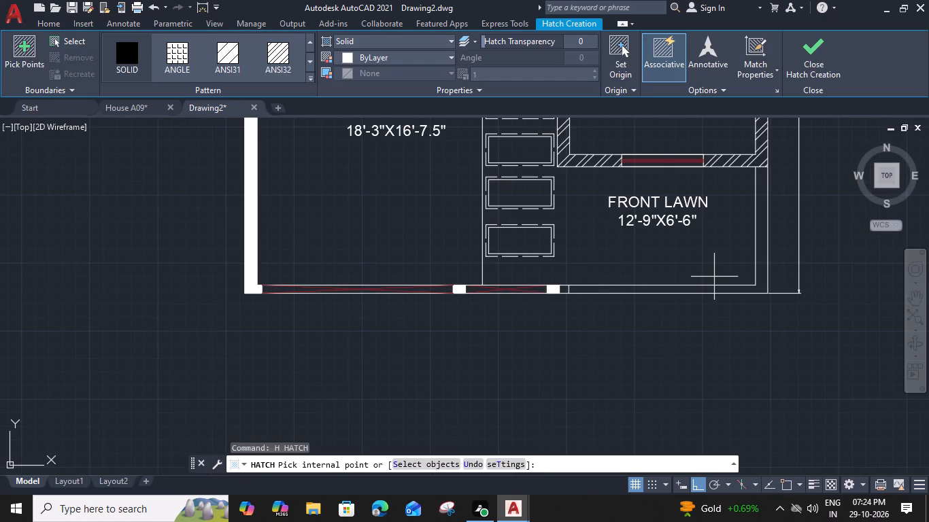
middle_drag(702, 283, 639, 294)
click(699, 295)
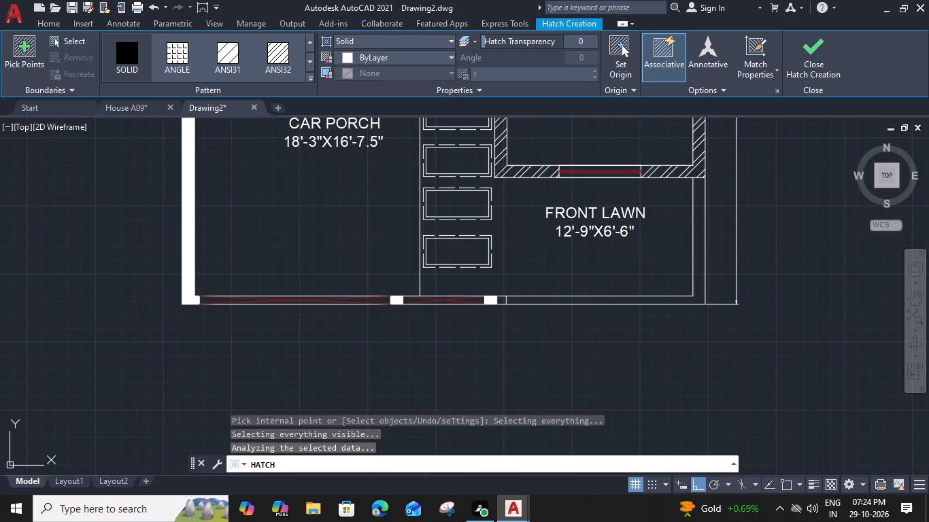
click(814, 60)
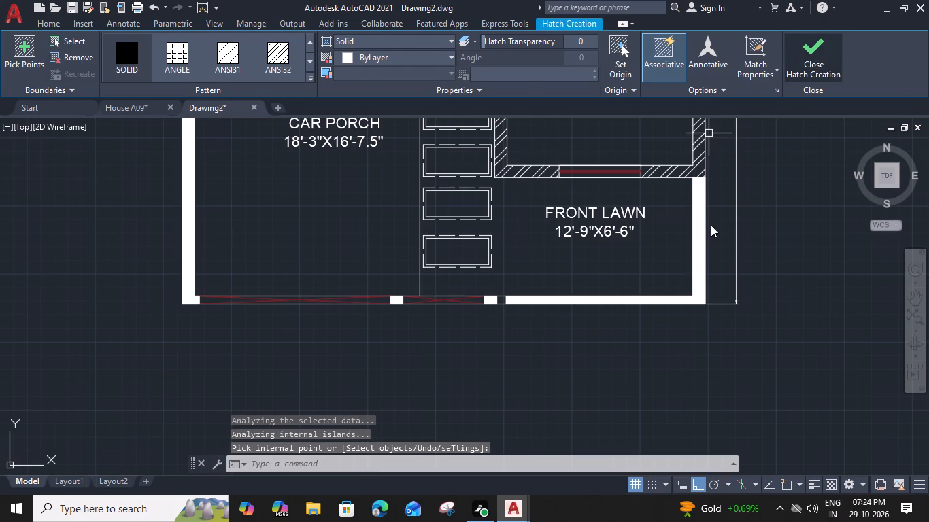
Hatch the car porch floor with the ANGLE pattern at scale 2.
middle_drag(496, 248, 679, 299)
scroll(509, 262, down, 1)
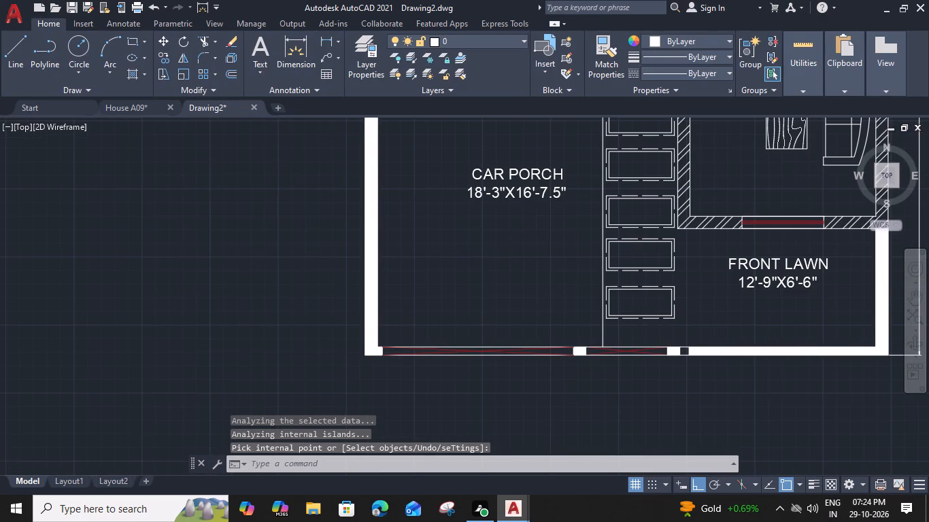
middle_drag(509, 262, 513, 287)
text(H)
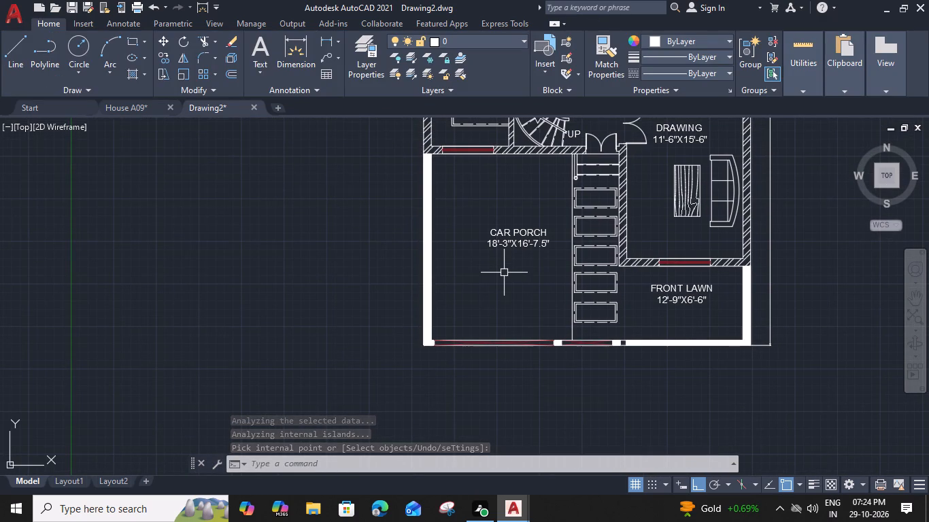
key(space)
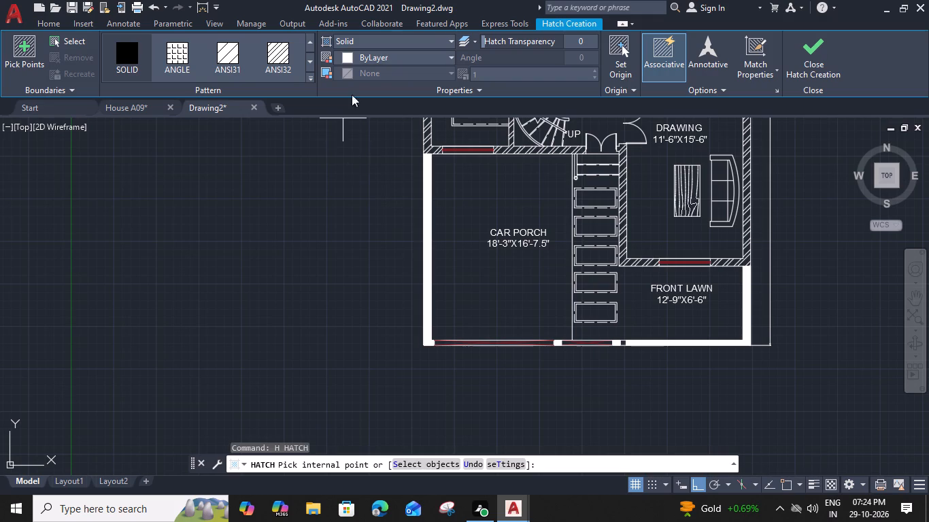
click(186, 52)
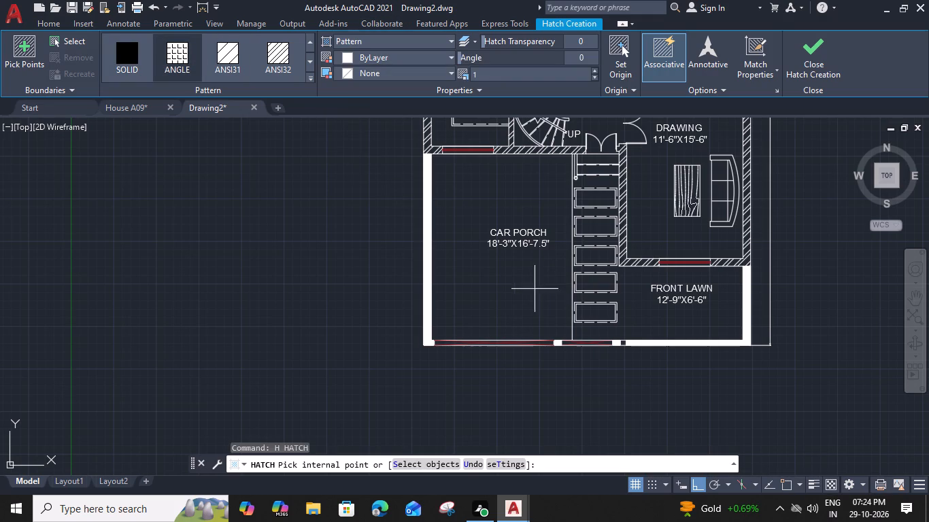
click(502, 278)
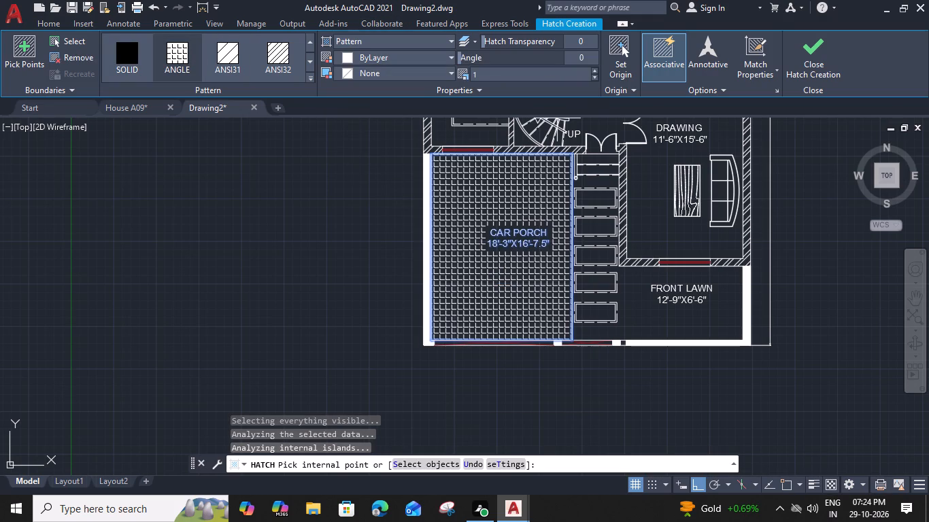
click(502, 71)
key(2)
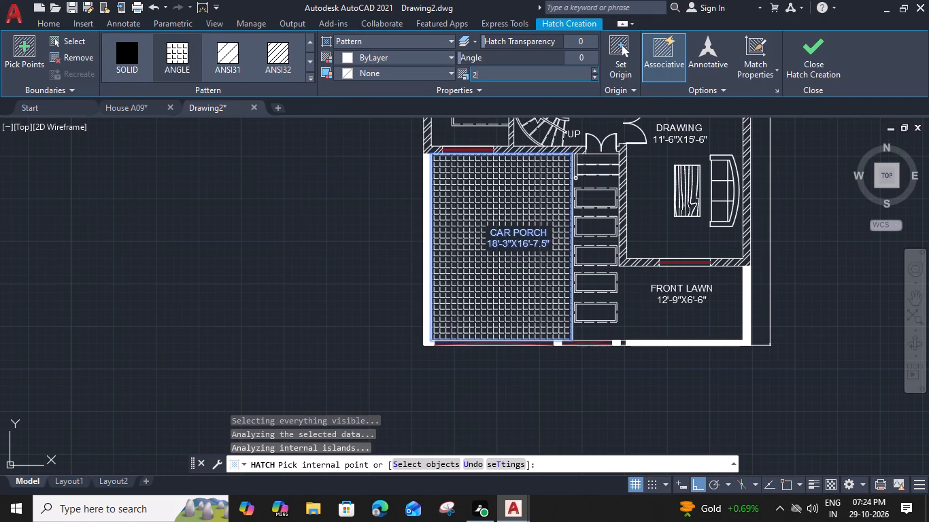
key(Return)
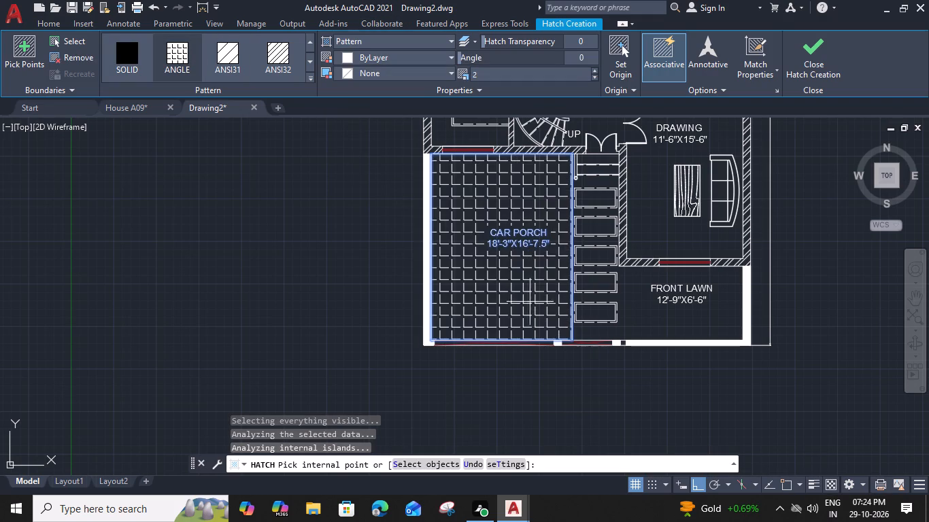
click(803, 54)
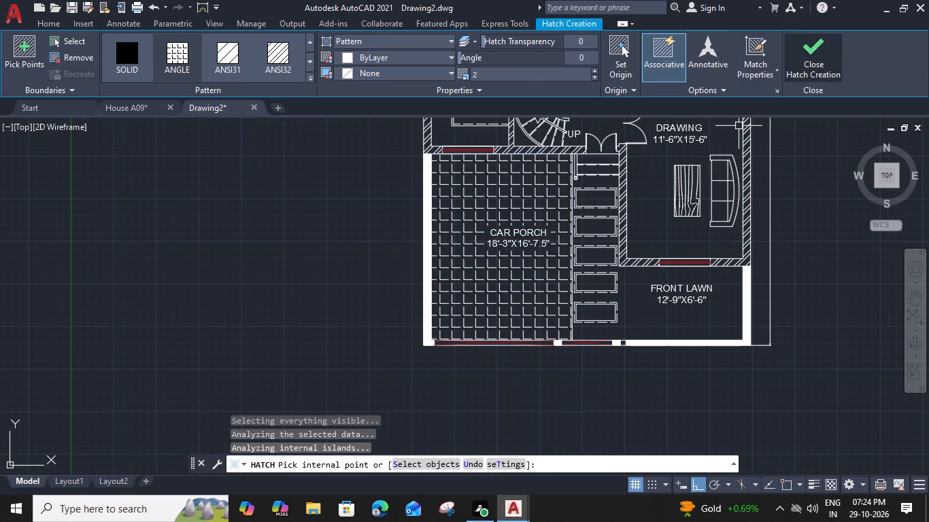
Hatch the front lawn and the ground around the walkway pavers with the CROSS pattern in dark green 19,103,52.
scroll(610, 286, down, 1)
middle_drag(624, 283, 533, 281)
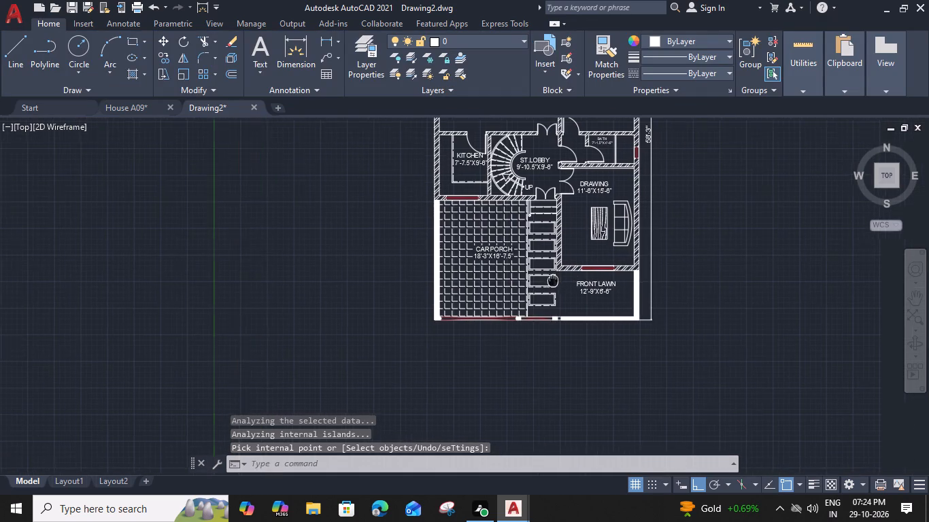
middle_drag(533, 281, 496, 283)
key(h)
key(space)
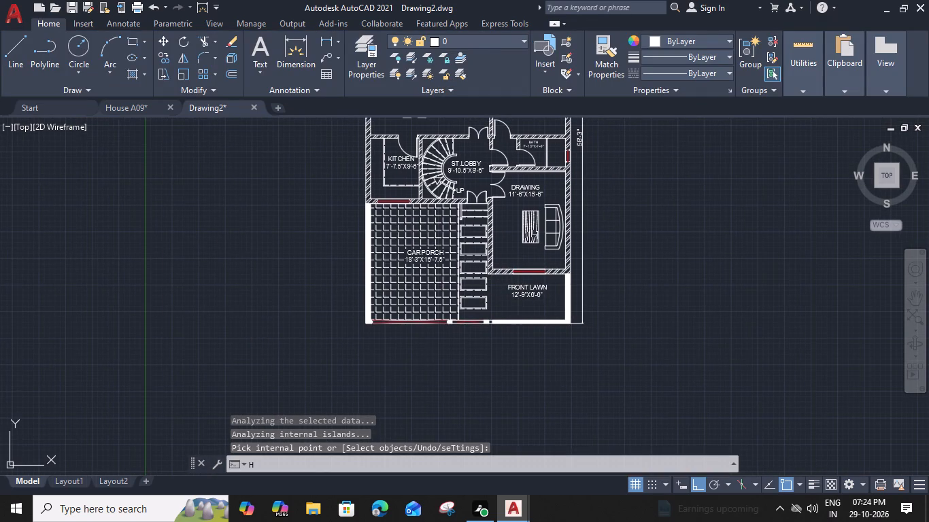
click(310, 75)
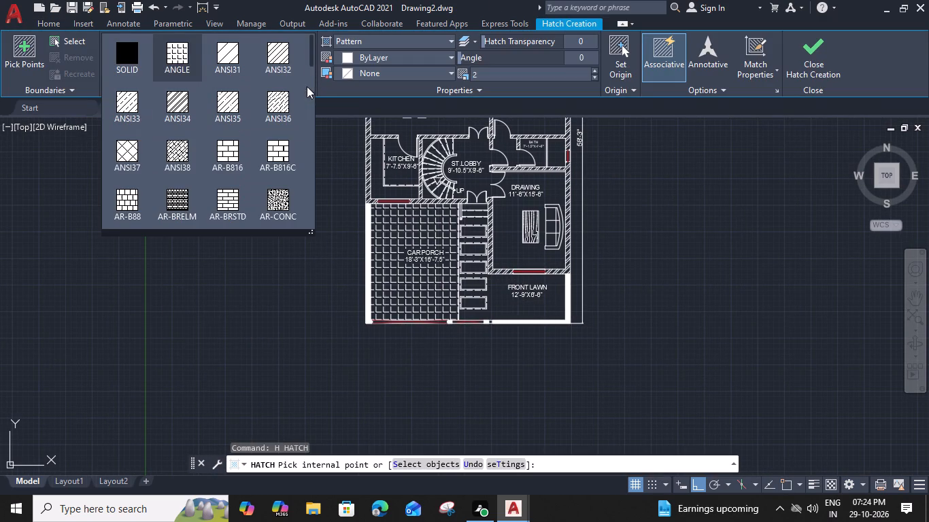
scroll(283, 192, down, 2)
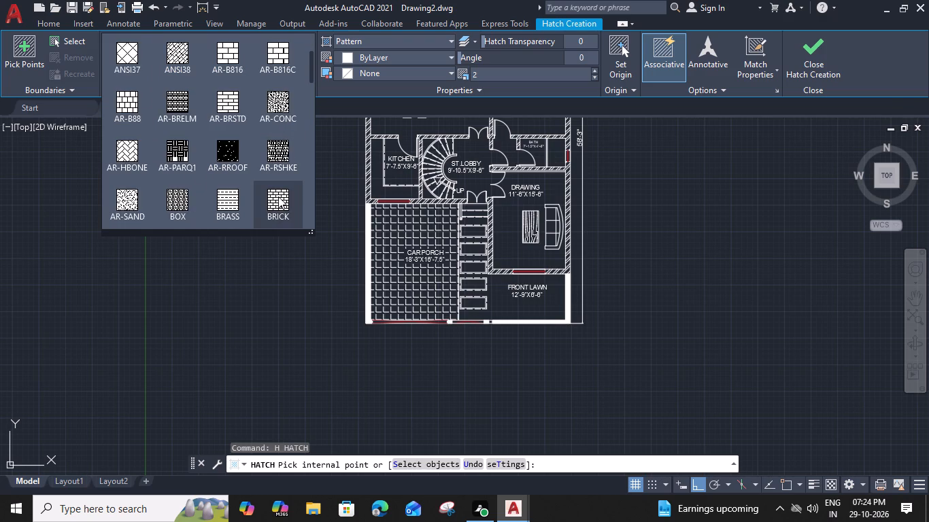
scroll(255, 202, down, 1)
click(271, 201)
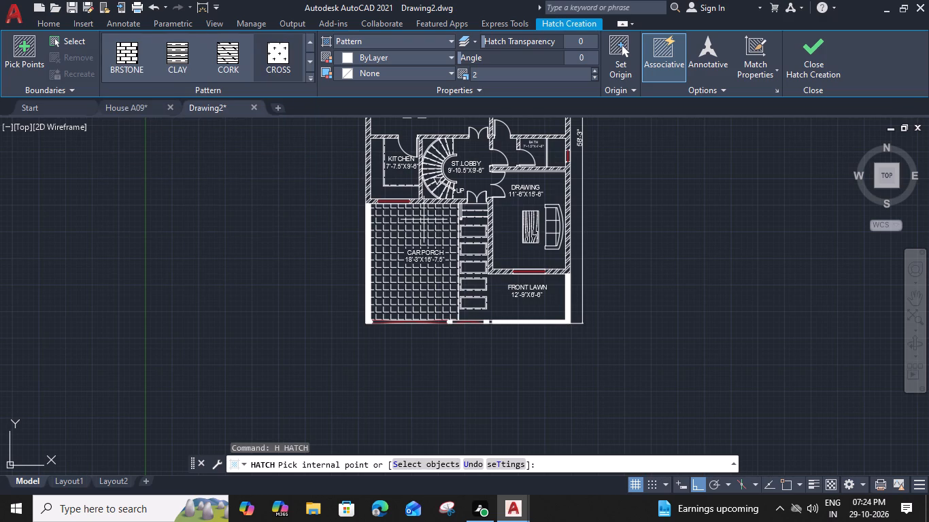
click(410, 41)
click(391, 44)
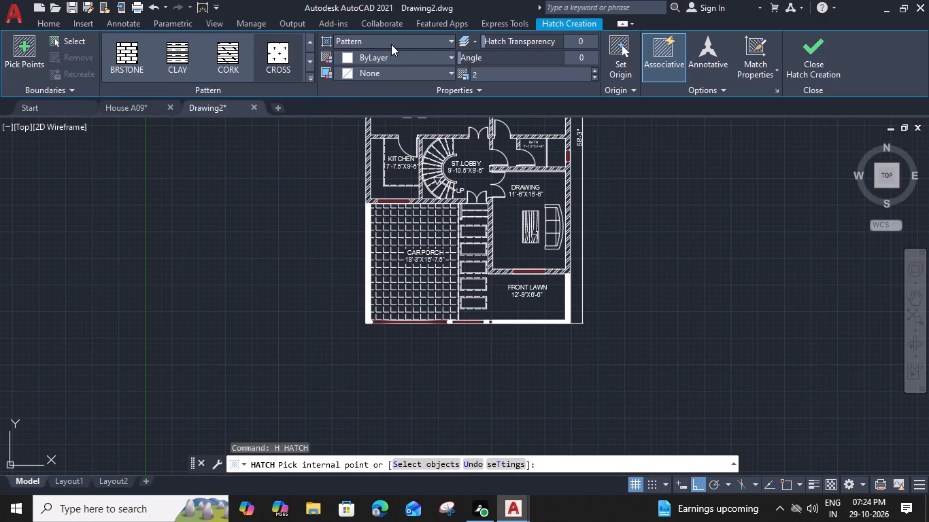
click(392, 58)
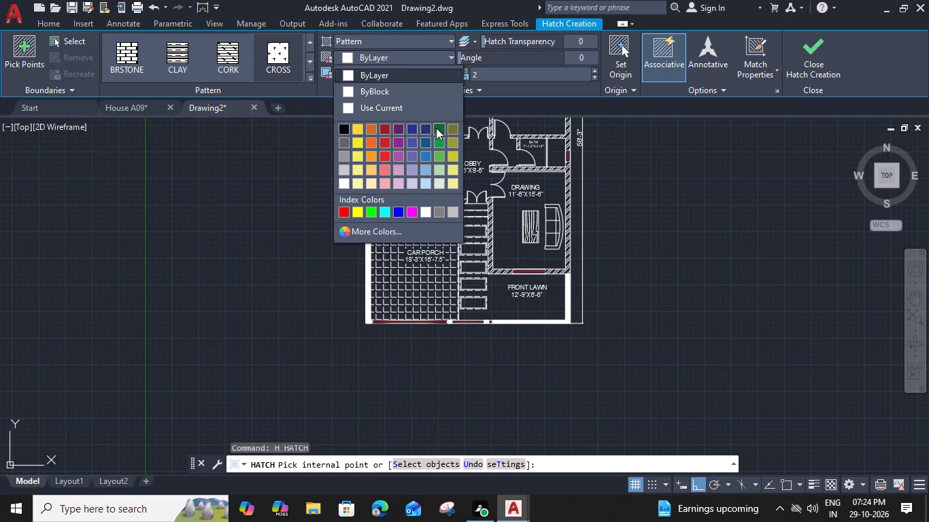
click(436, 128)
click(506, 302)
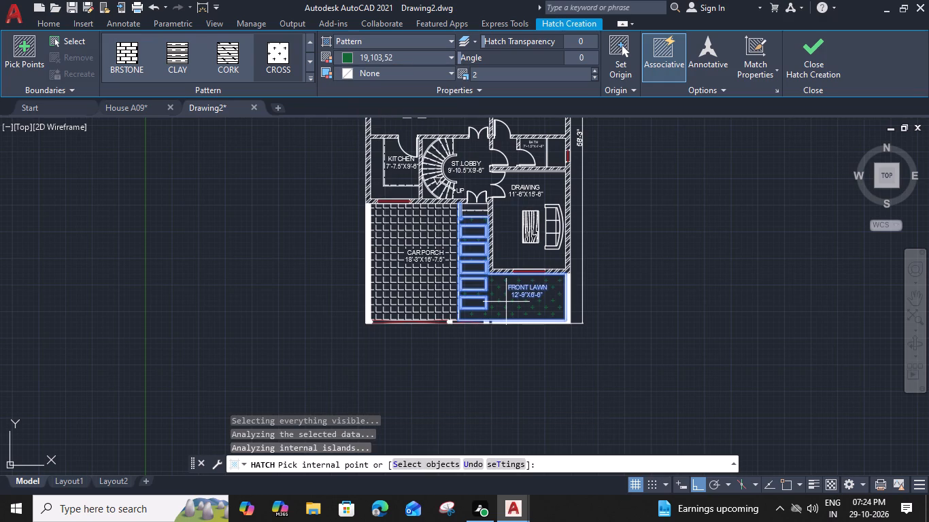
click(823, 58)
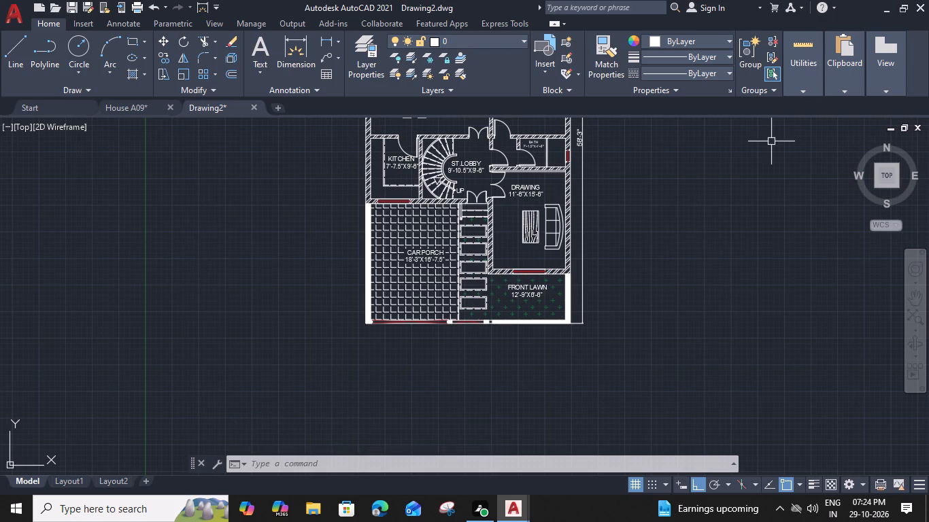
Review the hatched front area and the rest of the floor plan up to the rear bedrooms and laundry.
scroll(533, 297, up, 2)
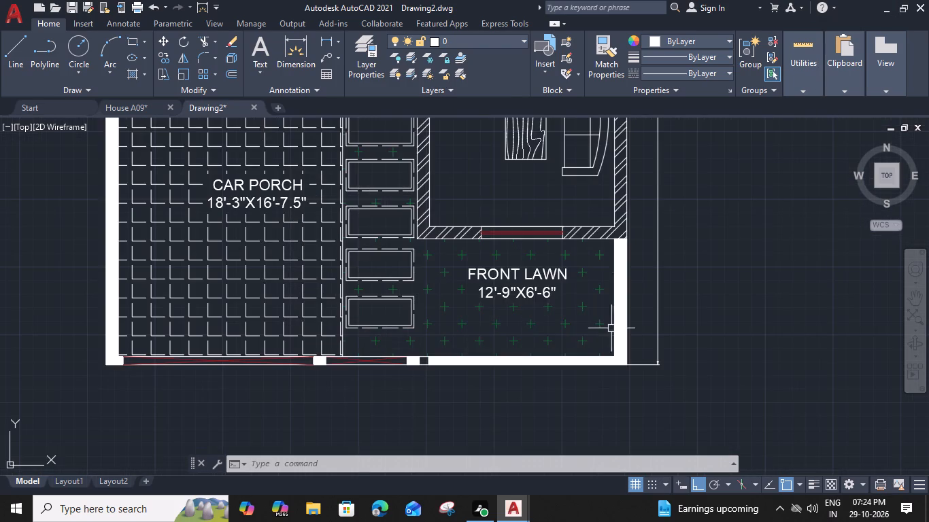
scroll(543, 294, down, 1)
middle_drag(484, 299, 522, 384)
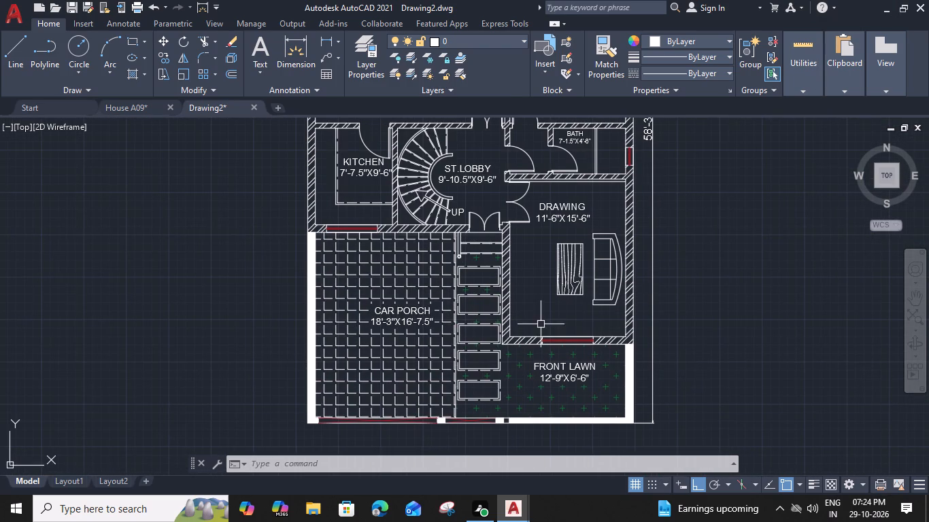
middle_drag(542, 324, 558, 339)
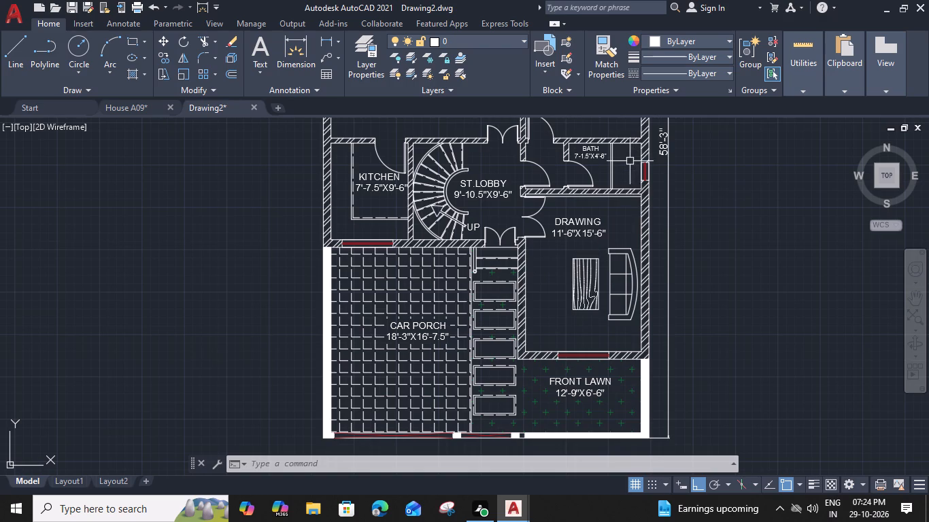
middle_drag(628, 170, 627, 275)
middle_drag(404, 244, 412, 305)
middle_drag(426, 193, 425, 191)
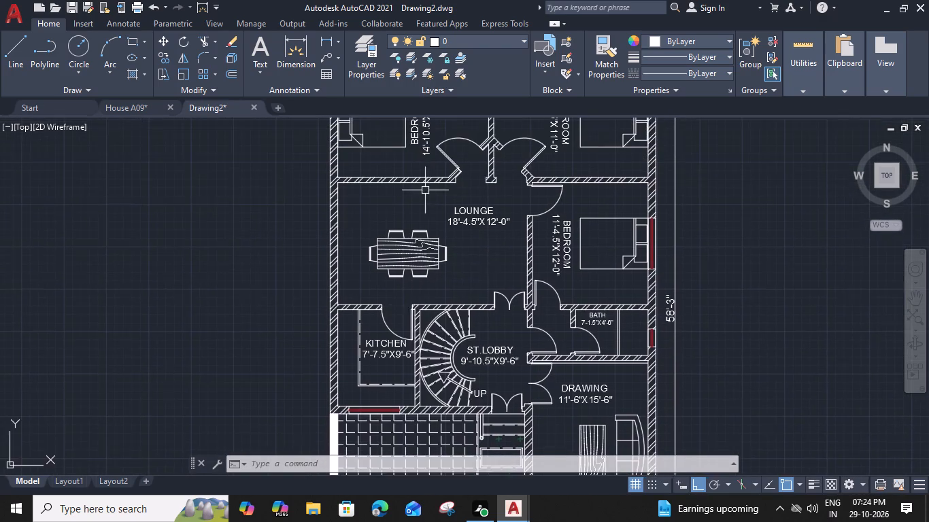
middle_drag(425, 191, 428, 253)
middle_drag(447, 207, 436, 288)
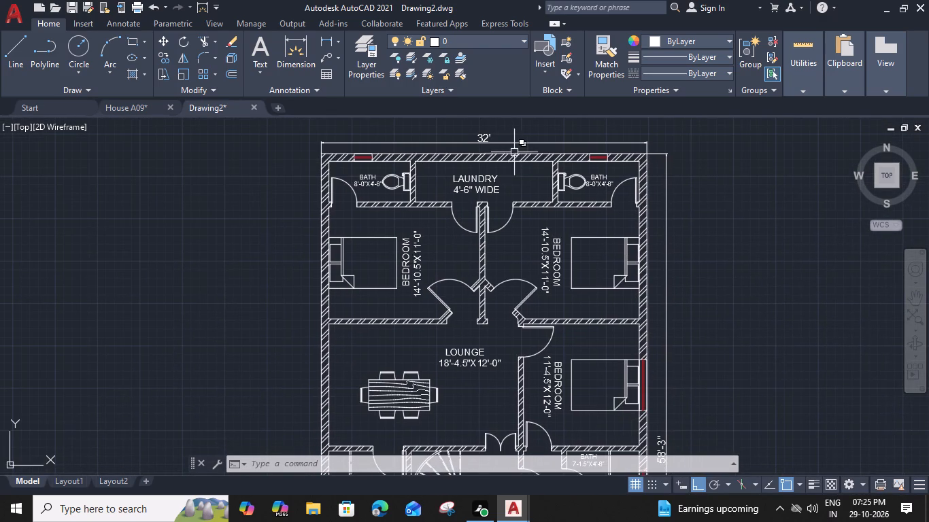
Draw a rectangular sink outline on the kitchen counter strip, between the counter edge and the window wall.
scroll(545, 228, down, 1)
middle_drag(546, 229, 549, 142)
middle_drag(541, 290, 541, 286)
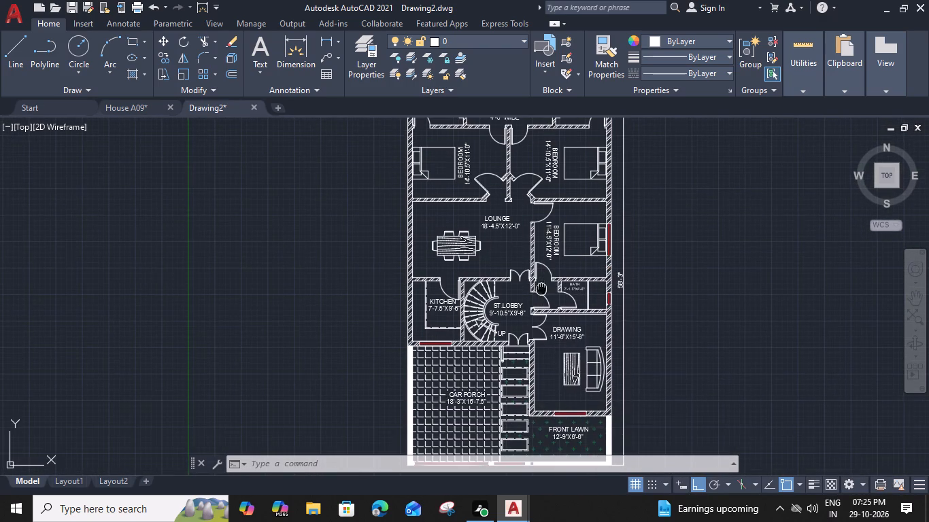
middle_drag(541, 286, 537, 257)
scroll(537, 257, up, 1)
middle_drag(536, 361, 543, 287)
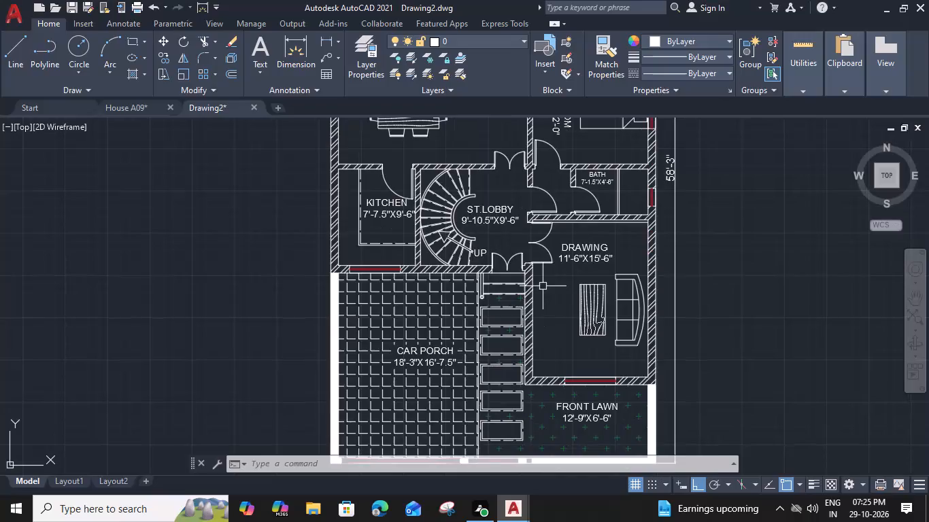
scroll(494, 264, up, 1)
middle_drag(518, 222, 526, 260)
middle_drag(399, 209, 503, 233)
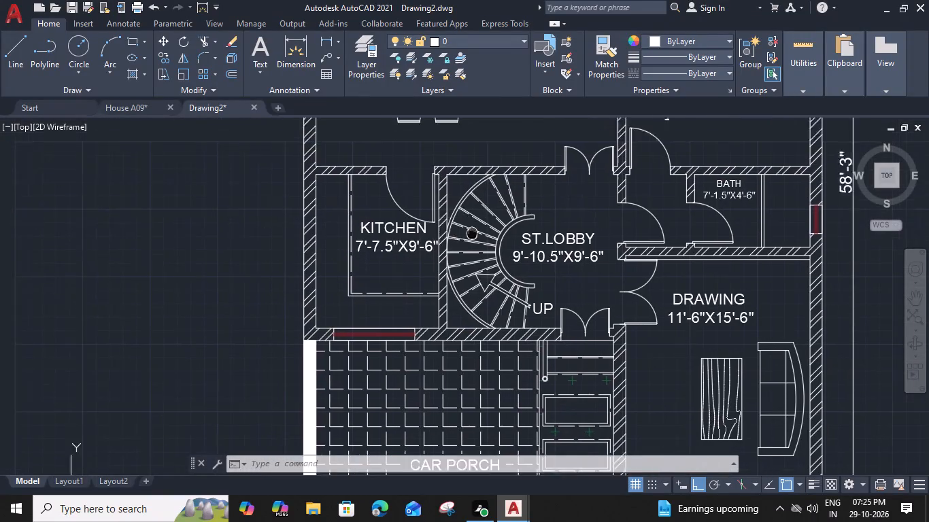
middle_drag(503, 233, 531, 232)
scroll(444, 305, up, 2)
key(r)
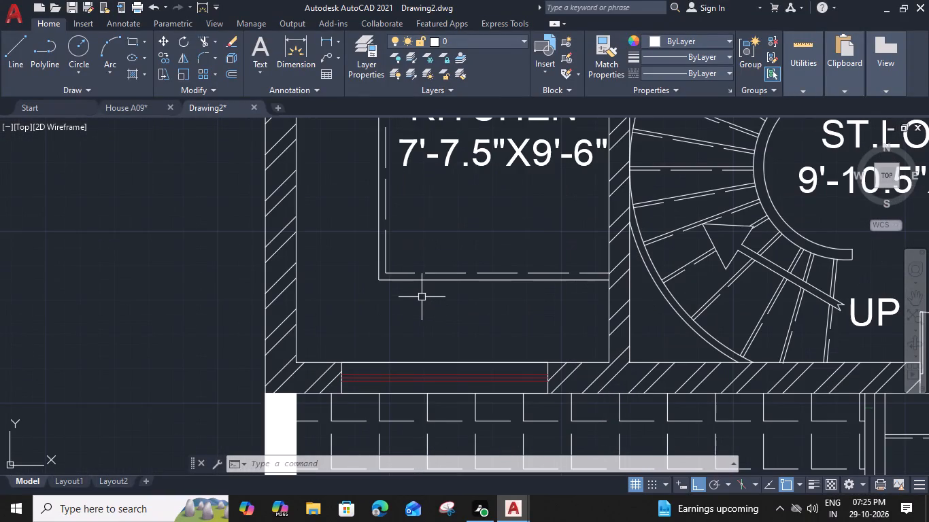
text(EC)
key(space)
click(416, 291)
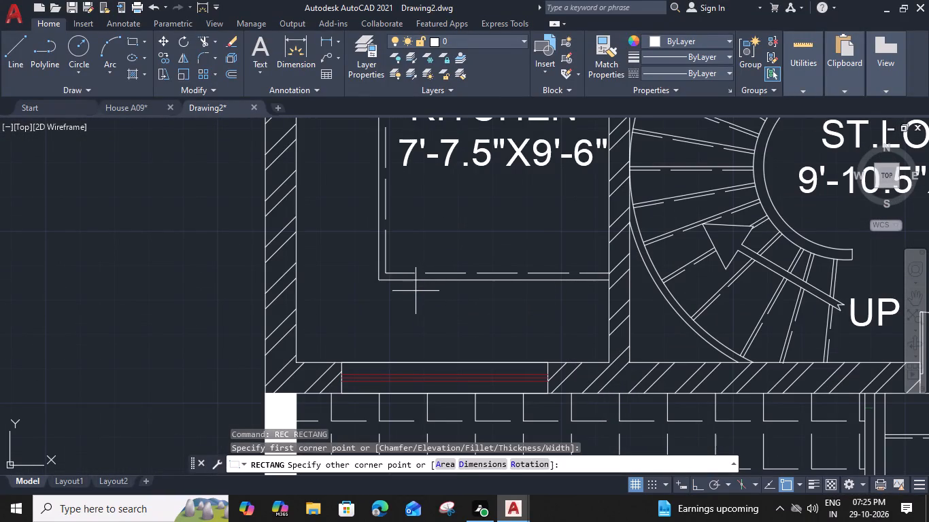
click(549, 348)
Stretch the sink rectangle outward on three sides, toward the window wall, the counter edge and the stair wall.
scroll(557, 314, up, 1)
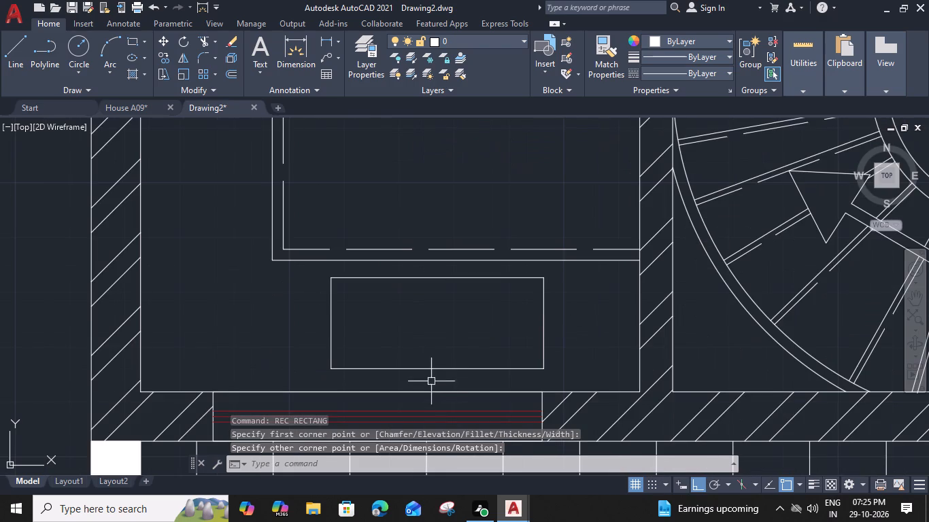
click(430, 369)
click(435, 367)
click(435, 383)
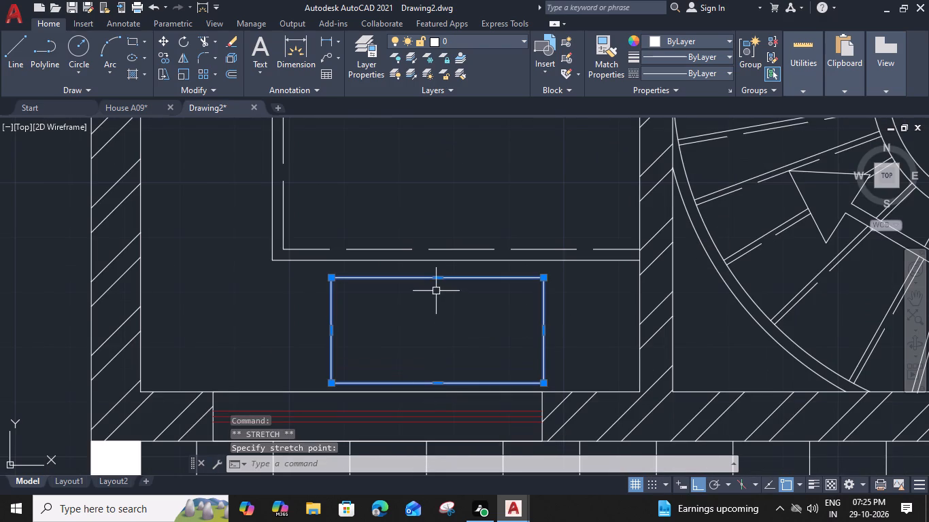
click(436, 278)
click(437, 268)
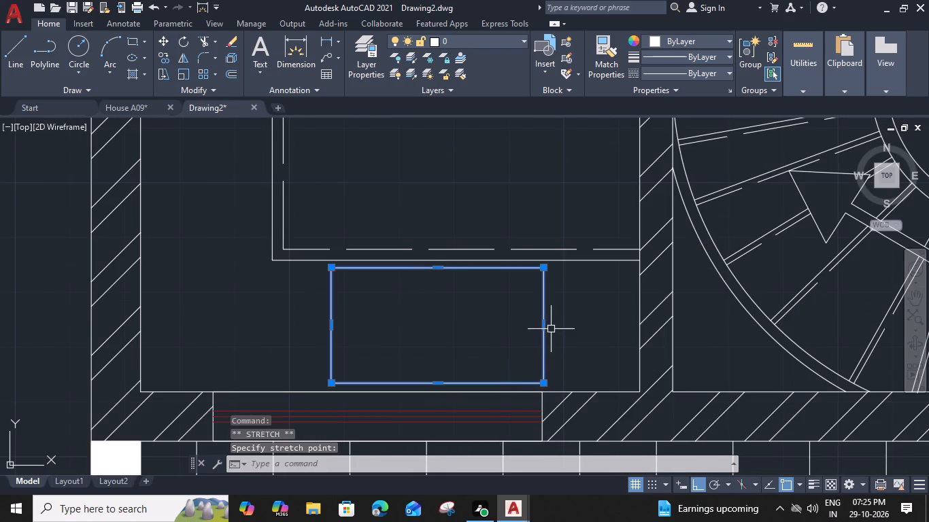
click(545, 323)
click(582, 330)
Offset the kitchen sink rectangle 2" inward to form its rim.
middle_drag(537, 334, 513, 330)
text(O 2")
key(Return)
click(509, 328)
key(Escape)
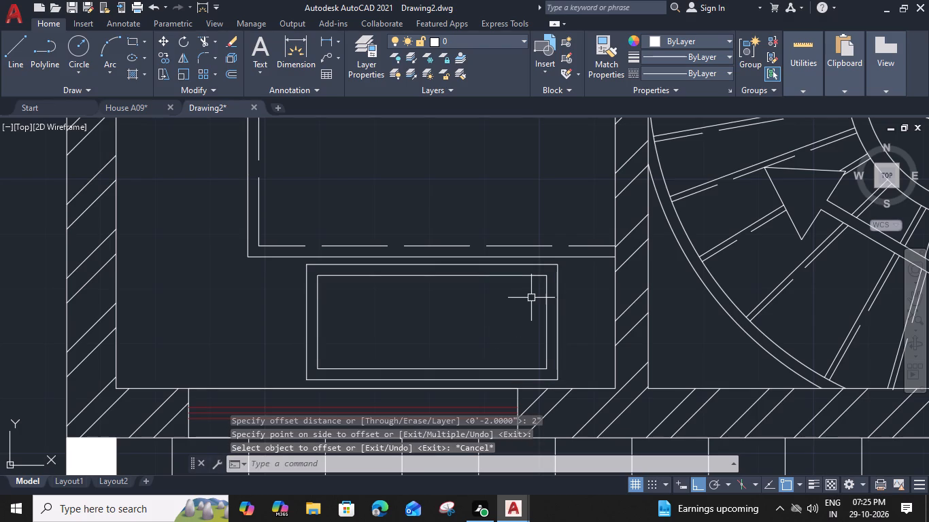
Draw short diagonal lines joining the inner and outer rectangle corners at all four corners of the sink rim.
text(L)
key(space)
click(546, 273)
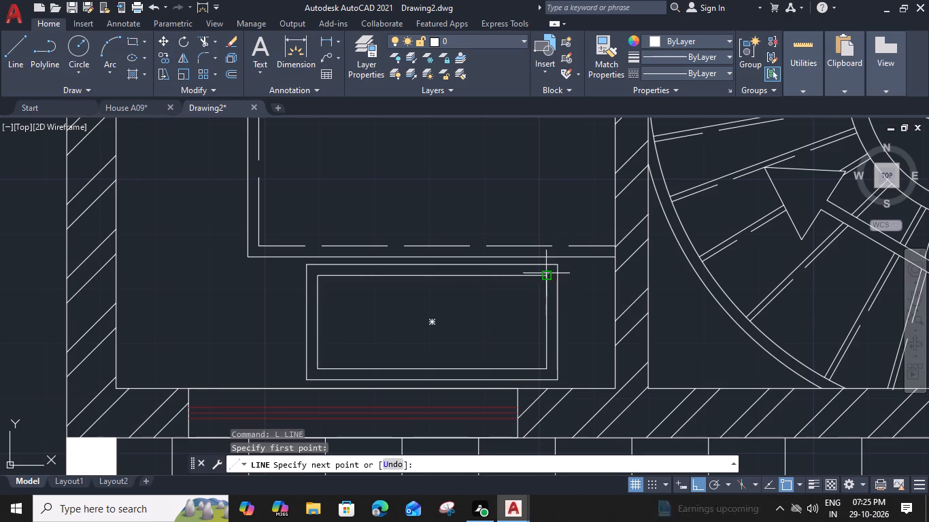
click(556, 262)
key(space)
key(space)
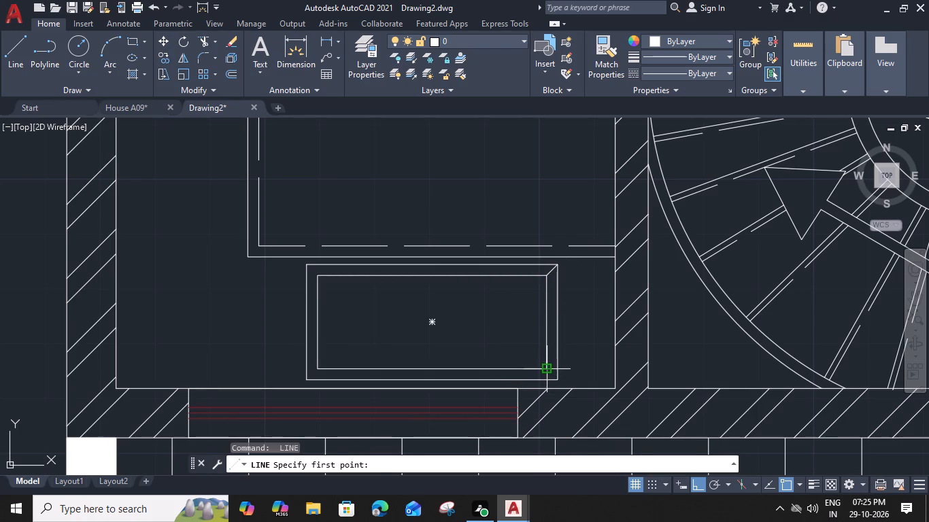
click(550, 370)
click(559, 380)
key(space)
key(space)
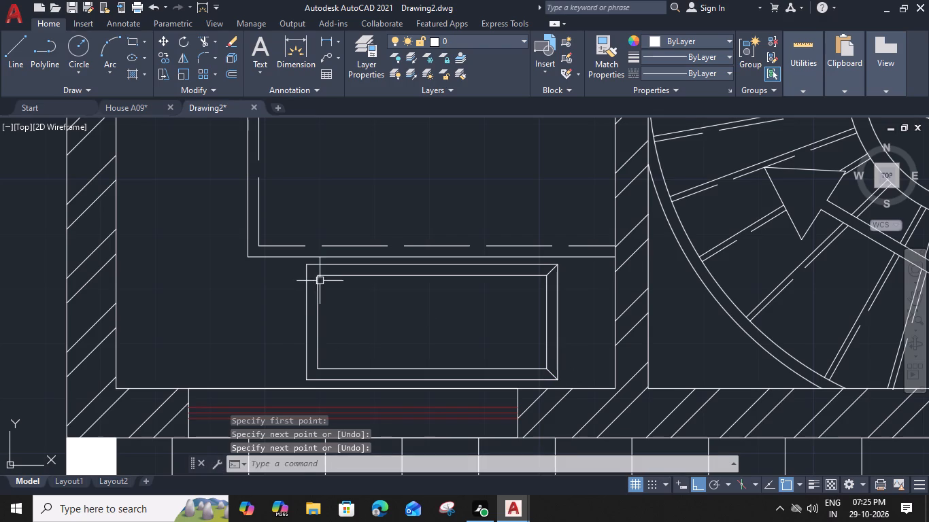
click(318, 273)
click(302, 262)
key(space)
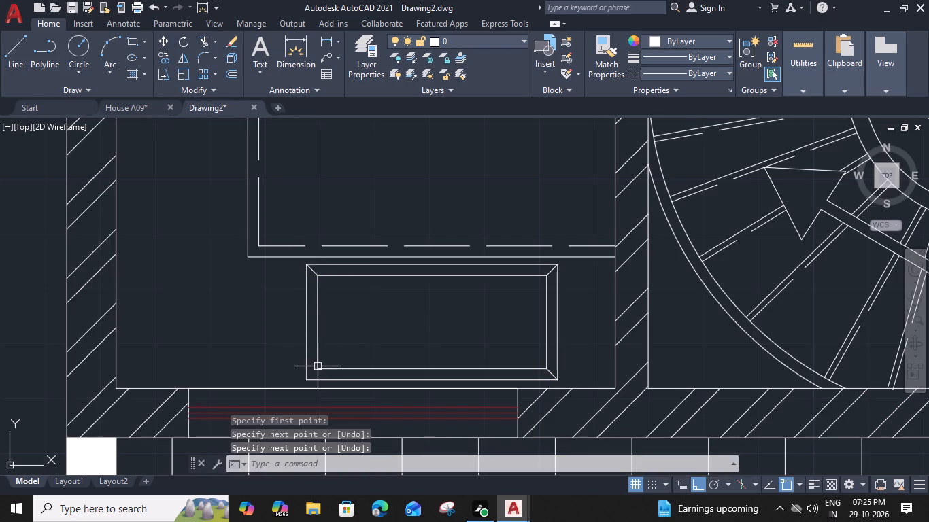
key(space)
click(316, 369)
click(307, 379)
key(space)
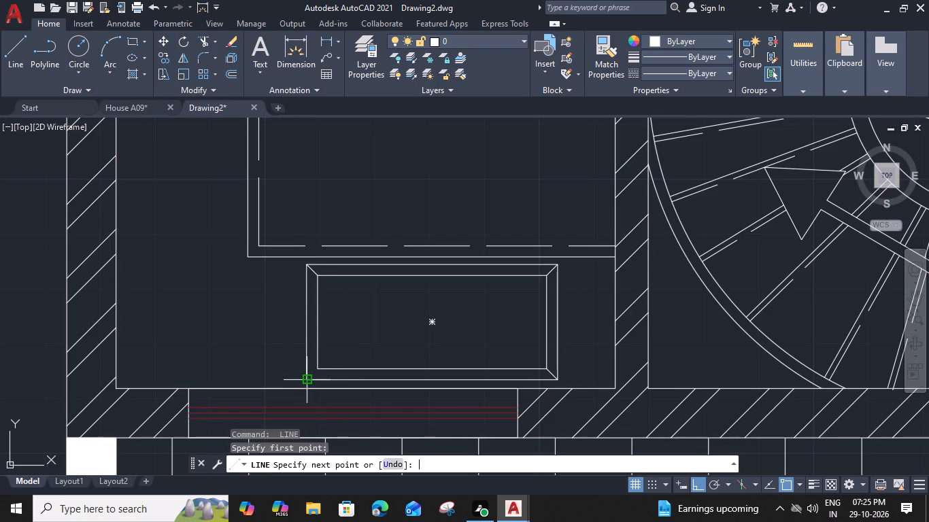
key(space)
click(319, 369)
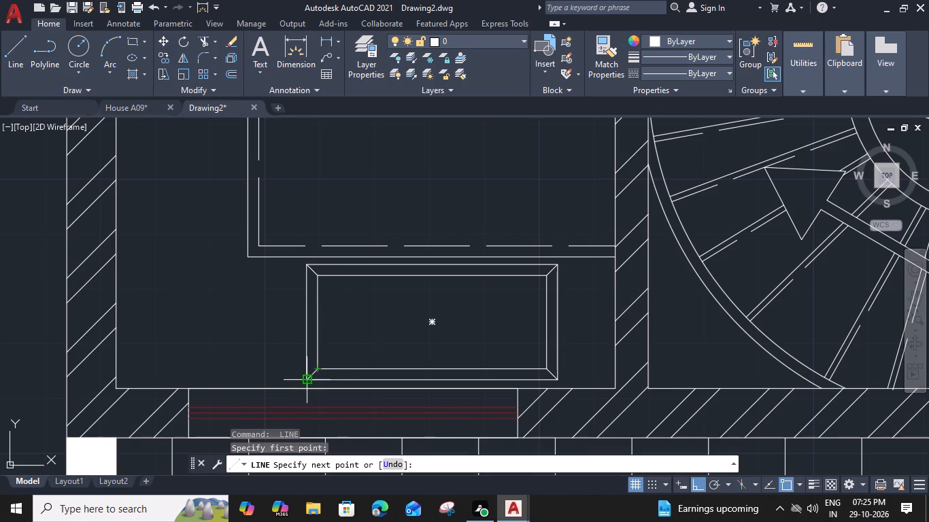
click(309, 379)
key(space)
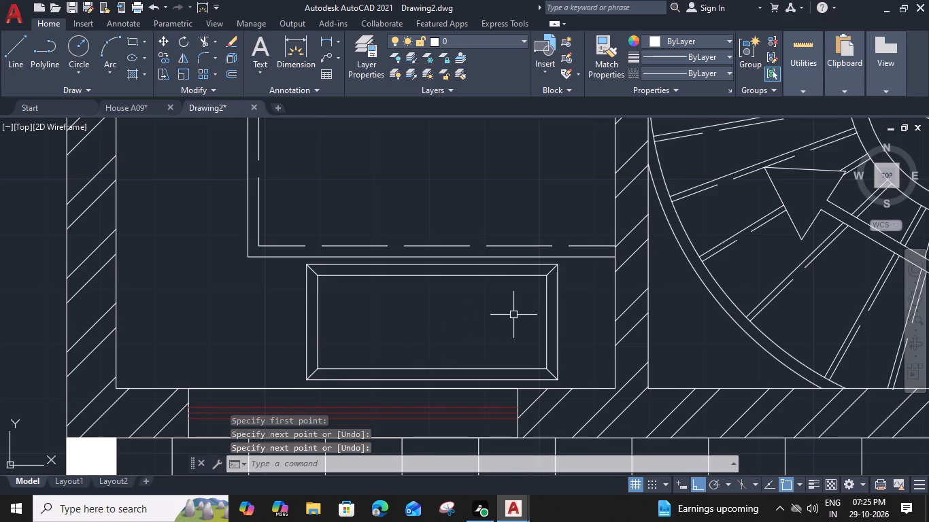
key(t)
key(Escape)
Draw a smaller rectangle for the basin inside the sink rim, in the half nearest the staircase.
text(REC)
key(space)
scroll(525, 294, up, 2)
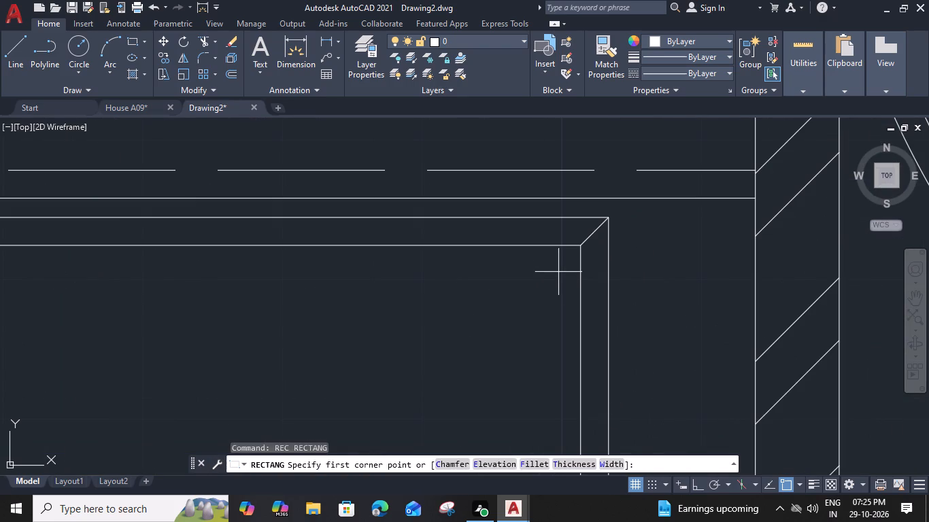
click(556, 271)
scroll(465, 346, down, 2)
middle_drag(466, 353, 497, 332)
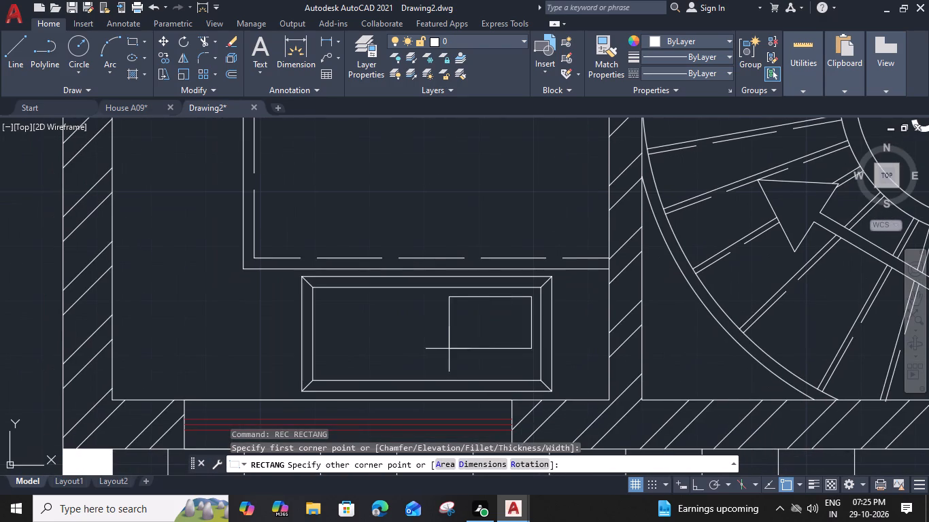
scroll(416, 367, up, 1)
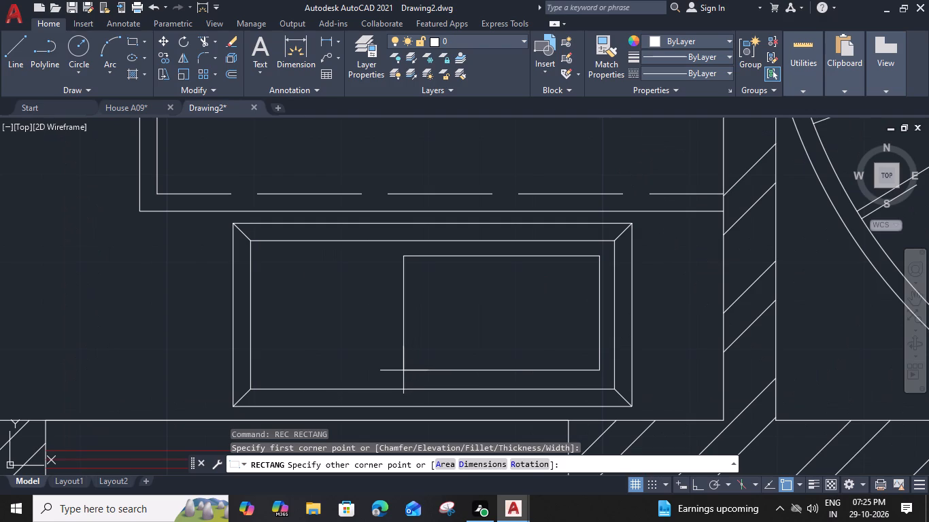
click(405, 378)
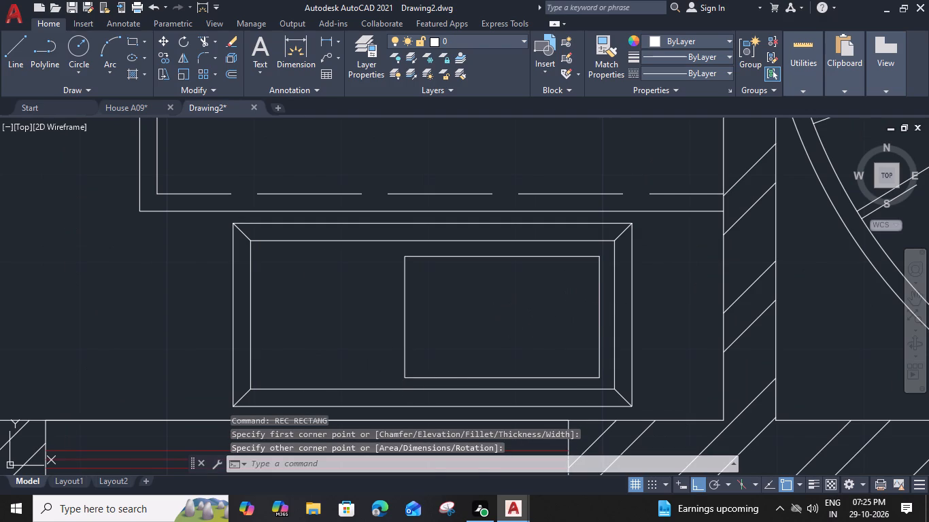
Offset the basin rectangle 1" inward.
click(603, 307)
click(563, 329)
text(O 1)
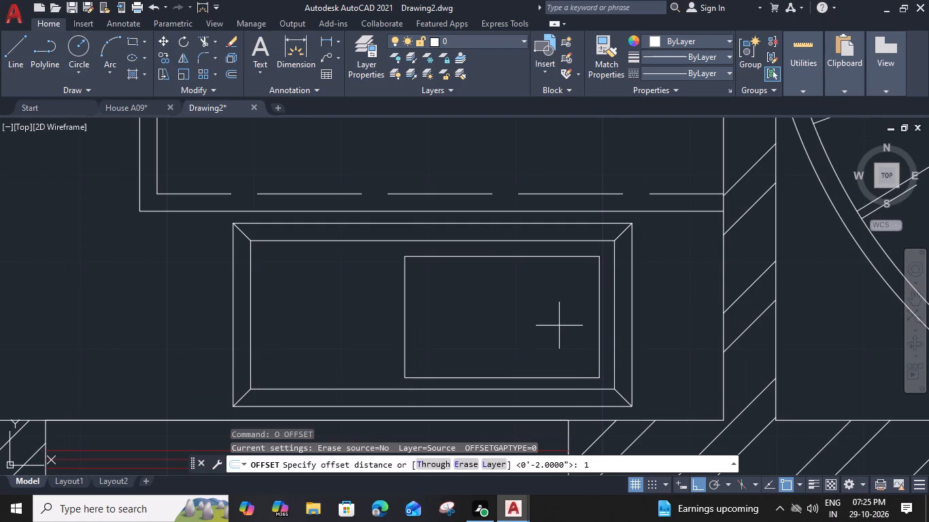
key(shift+quotedbl)
key(Return)
click(537, 320)
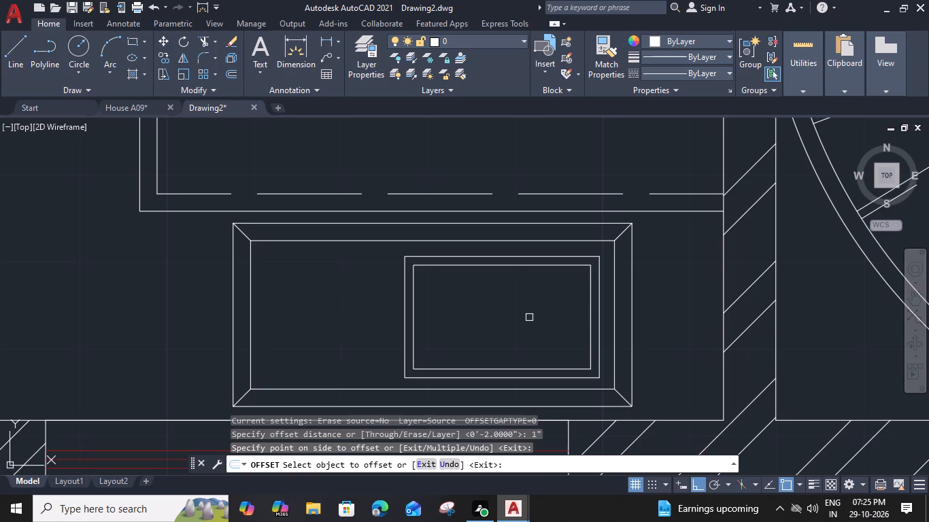
key(Escape)
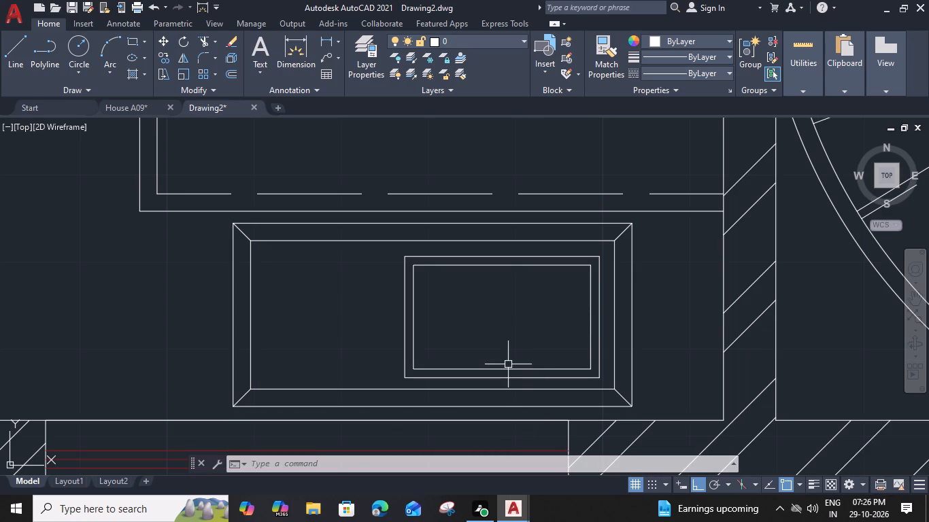
Draw a vertical line from the midpoint of the basin's outer edge on the window side to the basin's centre.
text(L)
key(space)
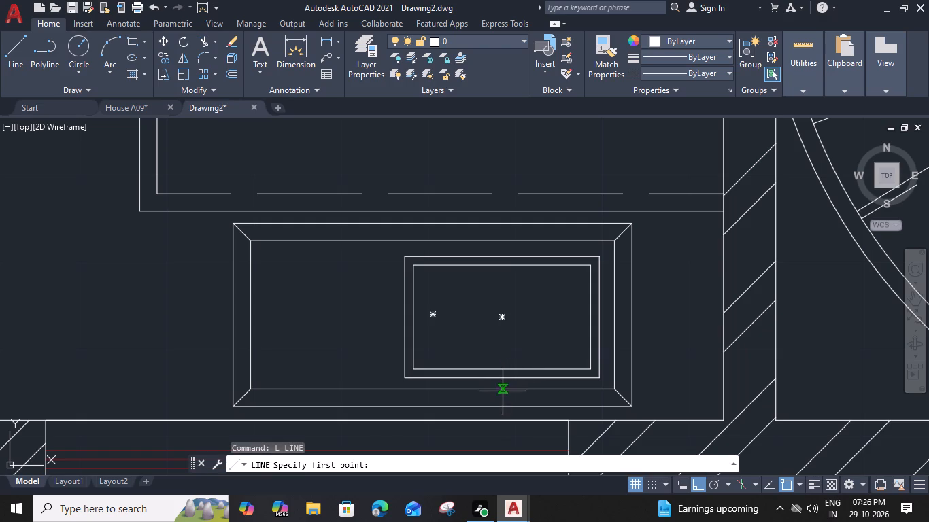
click(504, 379)
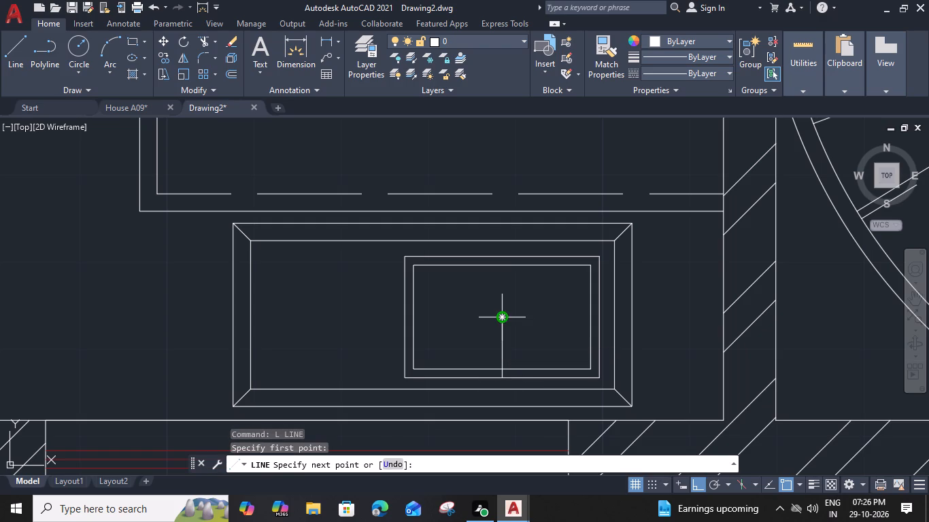
click(501, 315)
key(Escape)
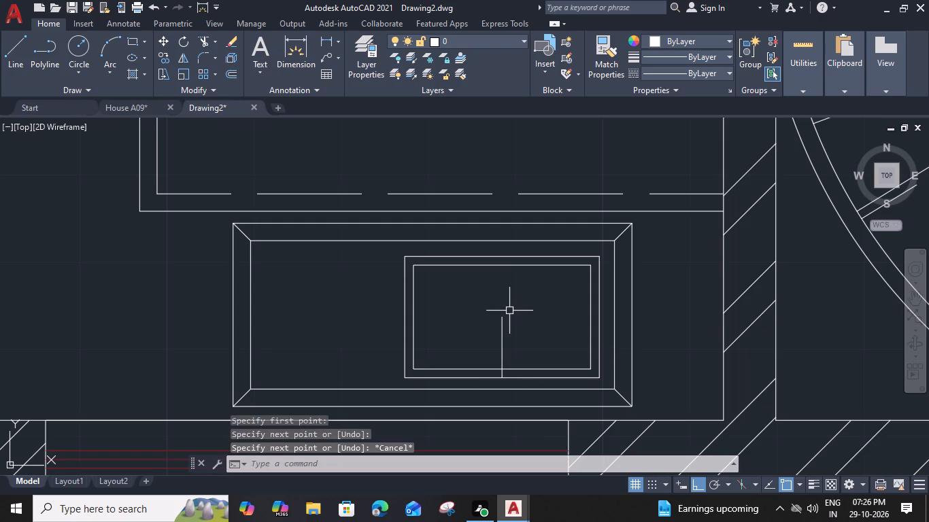
Draw a small drain circle centred on the inner end of the line, at the basin's centre.
key(c)
key(space)
scroll(507, 313, up, 1)
click(501, 321)
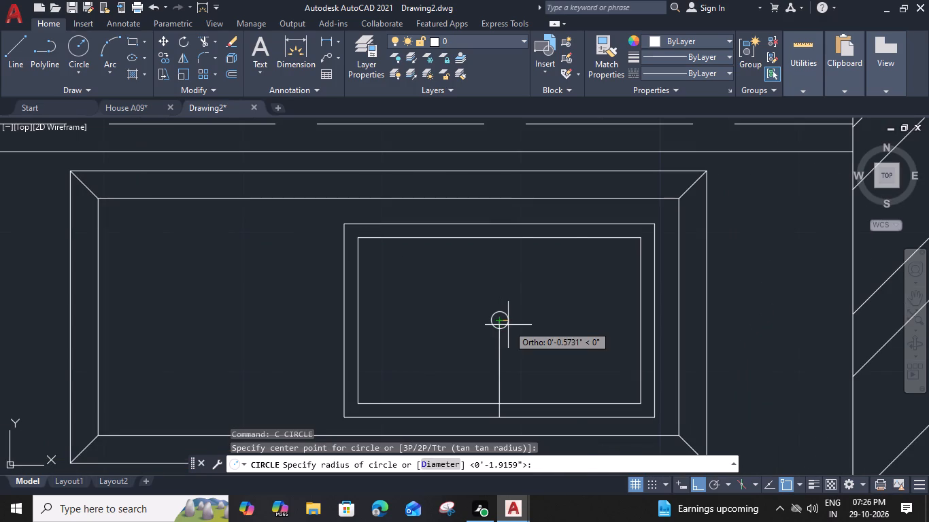
scroll(509, 324, up, 2)
click(513, 317)
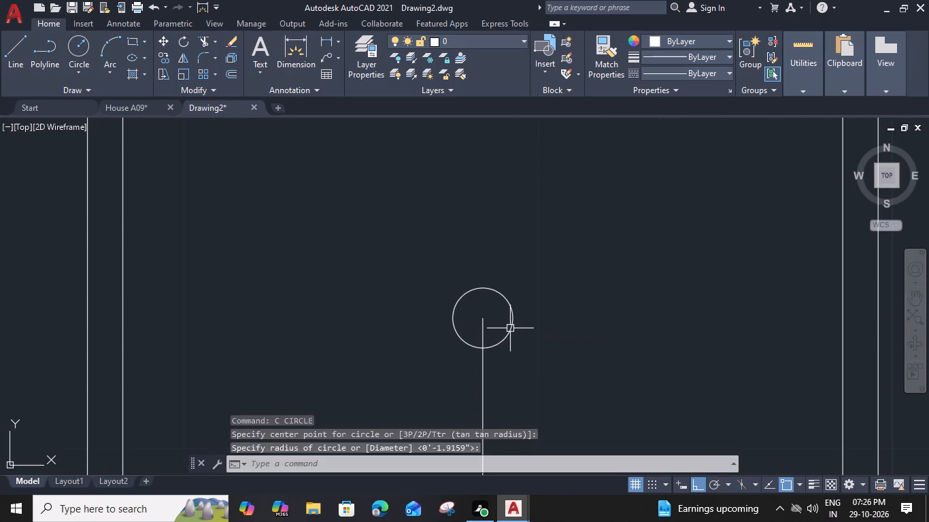
Offset the drain circle 0.2" outward to make a double ring.
click(510, 328)
key(o)
key(space)
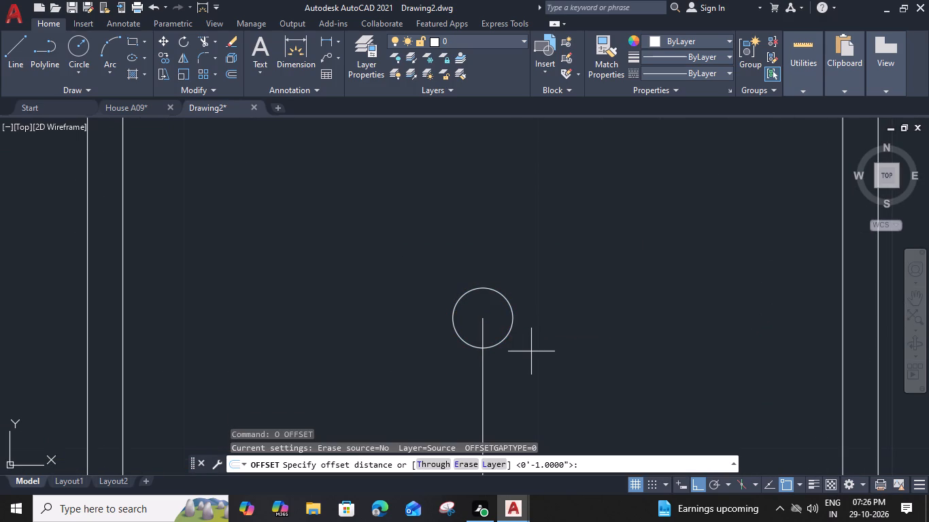
text(0.2)
key(shift+quotedbl)
key(Return)
click(548, 363)
key(Escape)
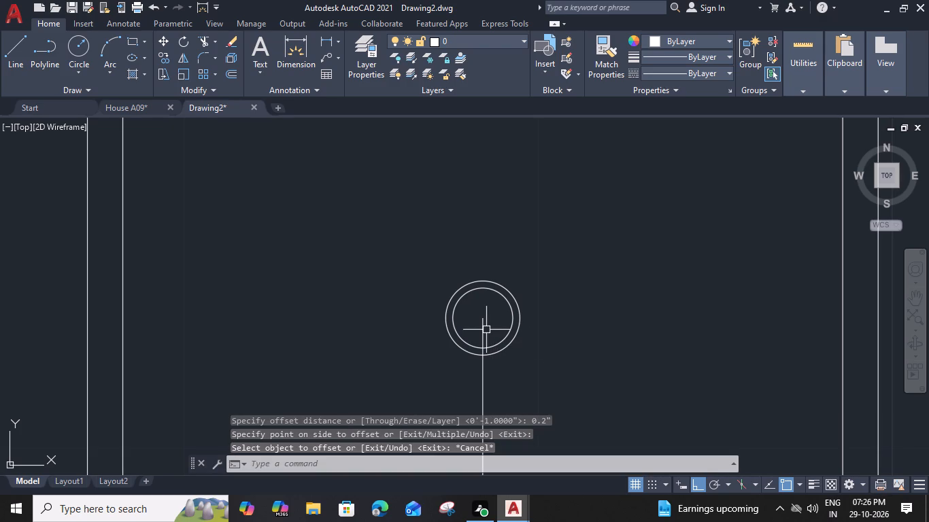
Trim the vertical line where it runs inside the drain circles so it ends at the outer ring.
text(TR)
key(space)
click(486, 328)
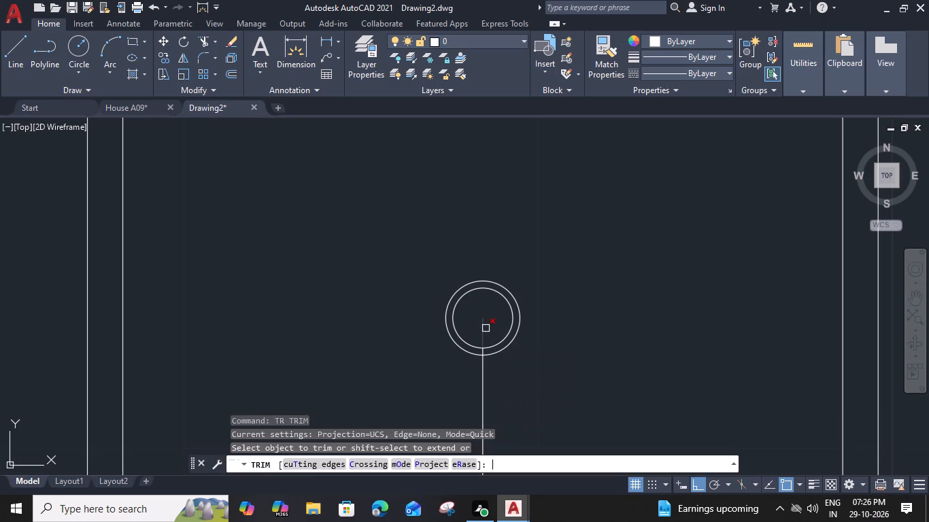
scroll(483, 361, up, 2)
click(484, 341)
click(484, 319)
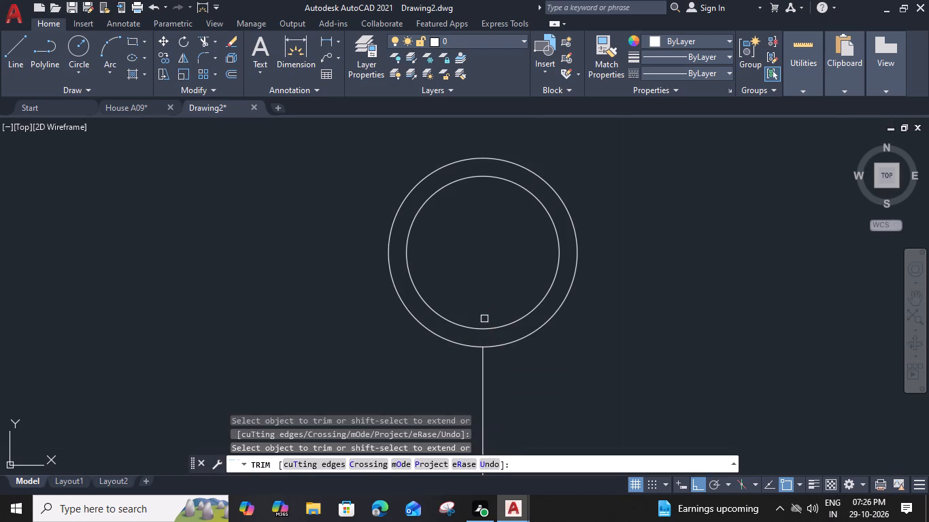
key(Escape)
scroll(484, 319, down, 2)
middle_drag(484, 319, 501, 360)
scroll(499, 349, down, 2)
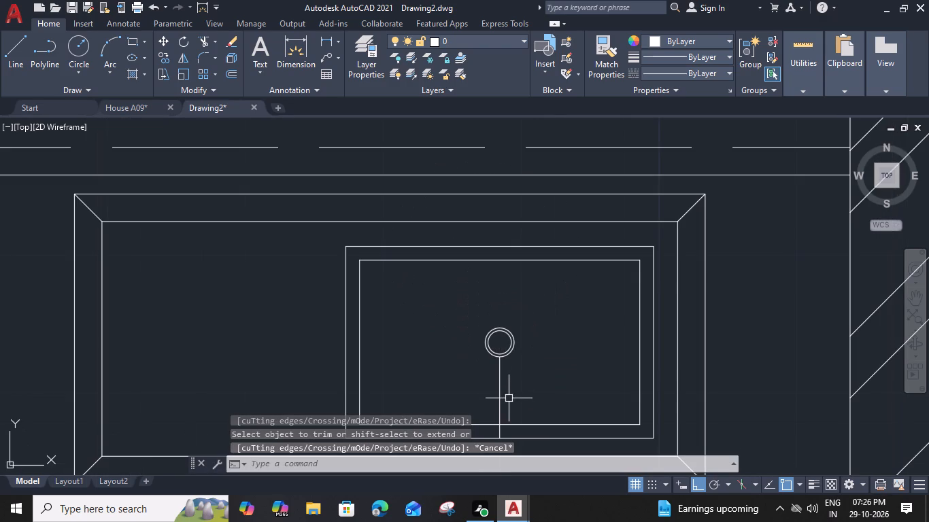
Trim the vertical line where it crosses between the basin's inner and outer edges.
middle_drag(512, 417, 516, 368)
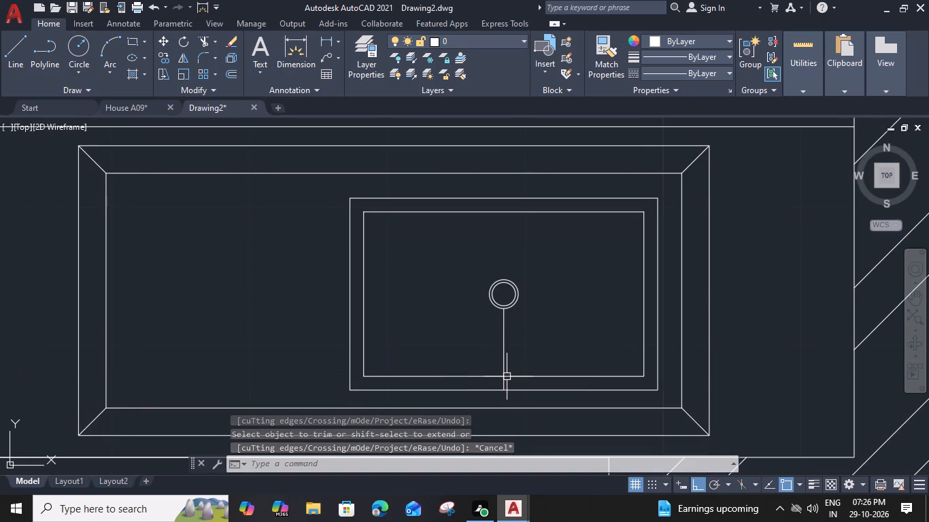
key(t)
key(r)
key(space)
scroll(498, 381, up, 2)
click(515, 388)
key(Escape)
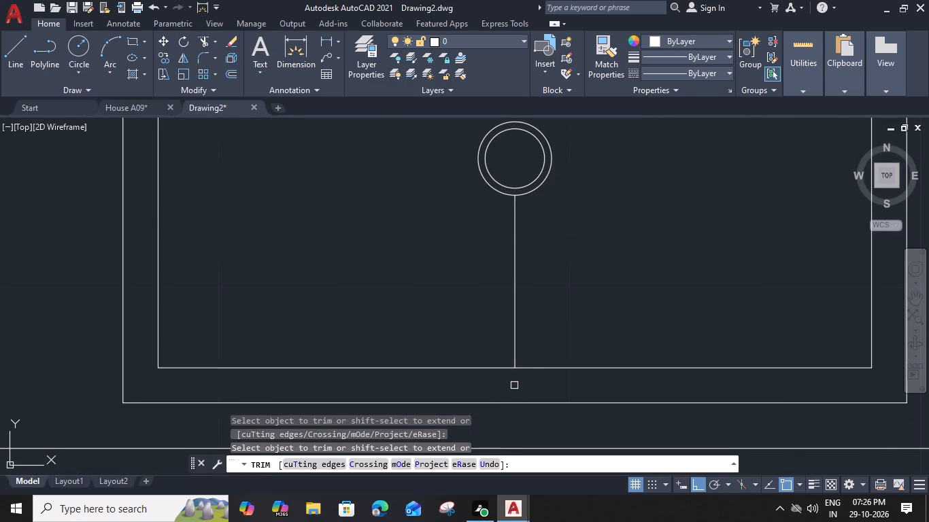
Draw a circle of about 0.8" radius centred on the midpoint of the vertical line below the drain.
text(C)
key(space)
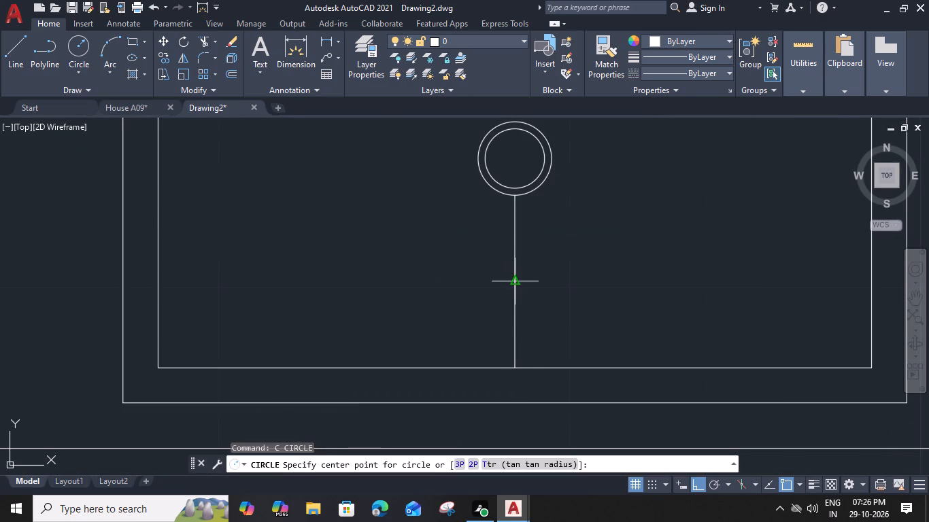
click(516, 281)
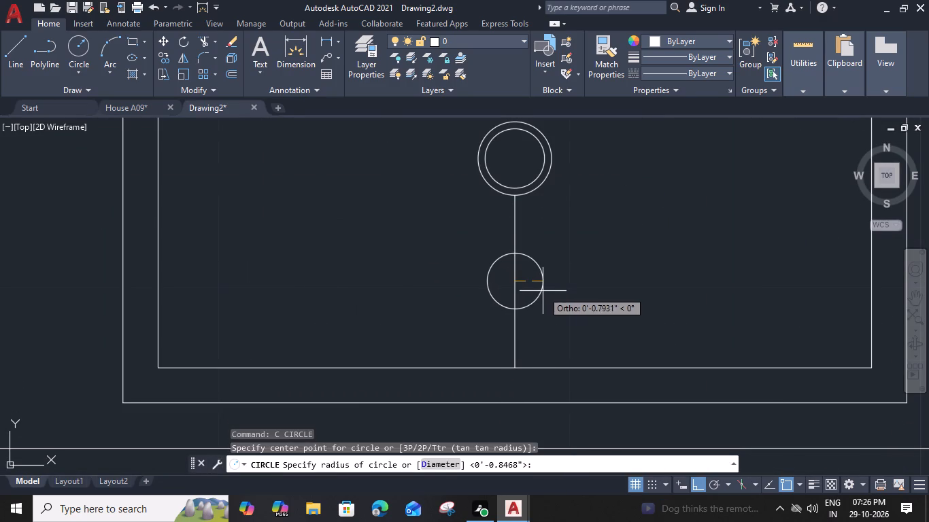
click(543, 291)
Offset the new circle 0.3" inward to make a double tap ring.
click(541, 300)
key(o)
key(space)
text(0.3)
key(Return)
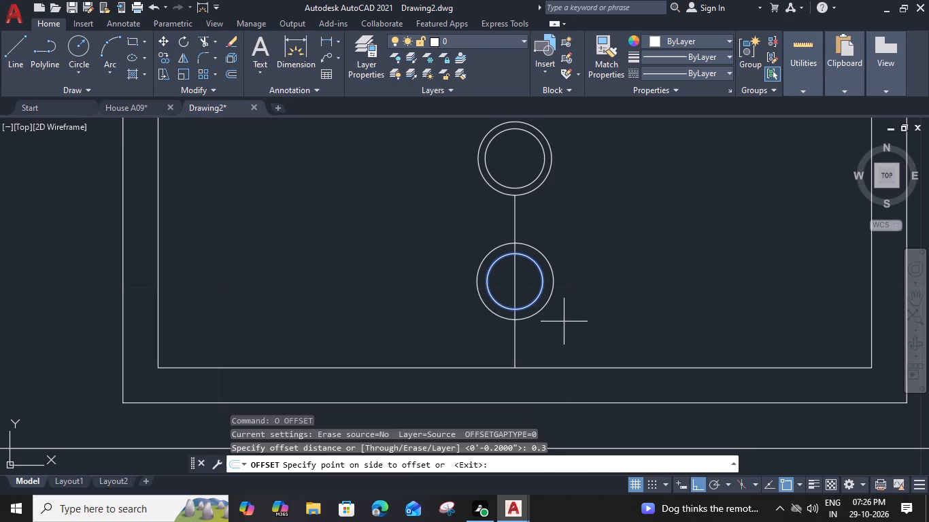
click(518, 295)
key(Escape)
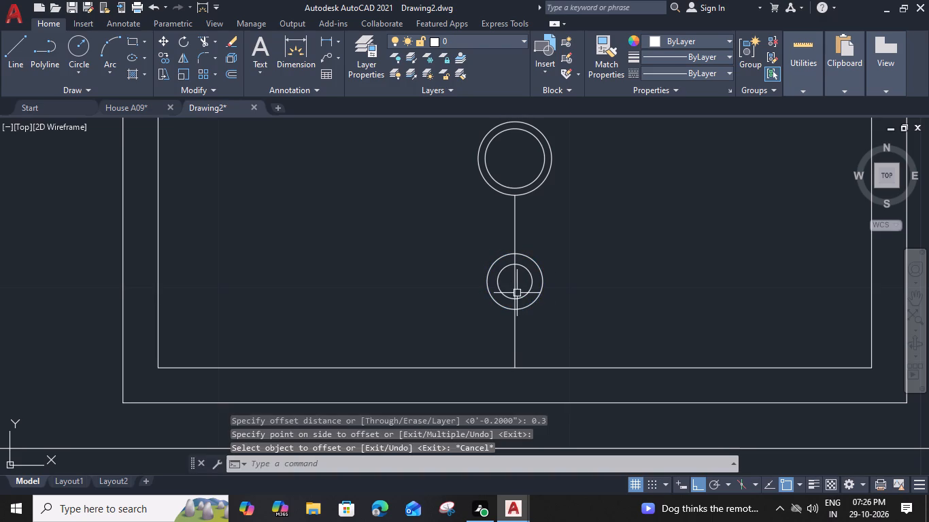
Trim the vertical line inside the tap rings and between the tap and the drain, keeping only the part below the rings.
middle_drag(537, 325, 541, 358)
text(TR)
key(space)
click(520, 315)
scroll(523, 345, up, 1)
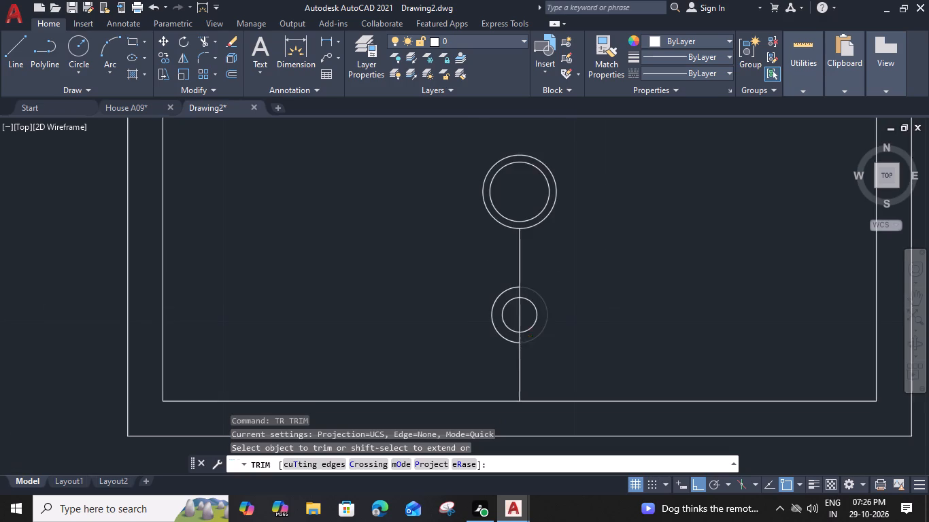
click(518, 333)
click(518, 305)
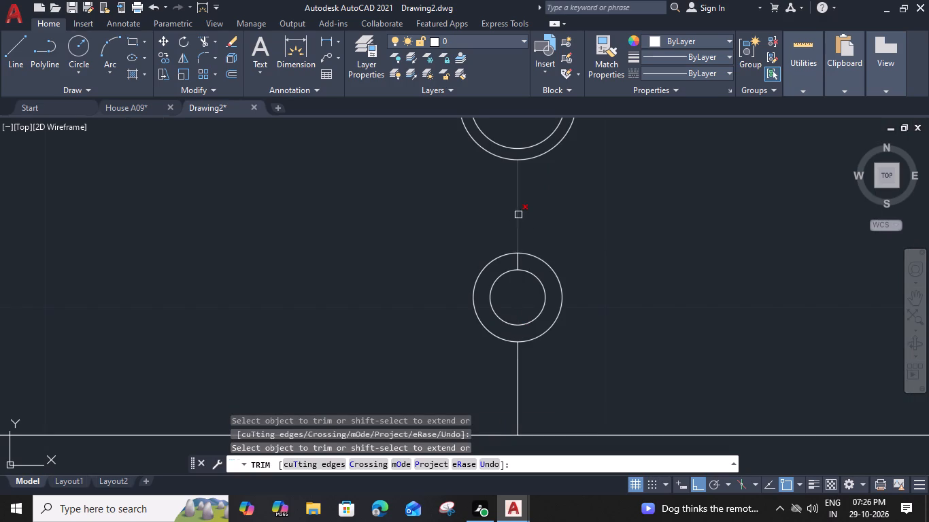
click(520, 215)
click(517, 260)
key(Escape)
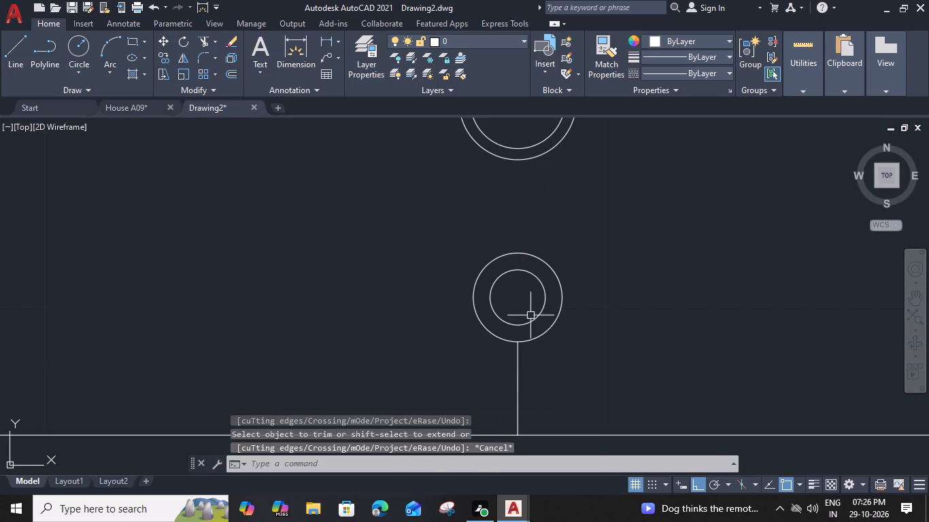
Offset the remaining vertical line 0.6" to both sides to form the tap's spout edges.
click(523, 385)
click(494, 398)
key(o)
key(space)
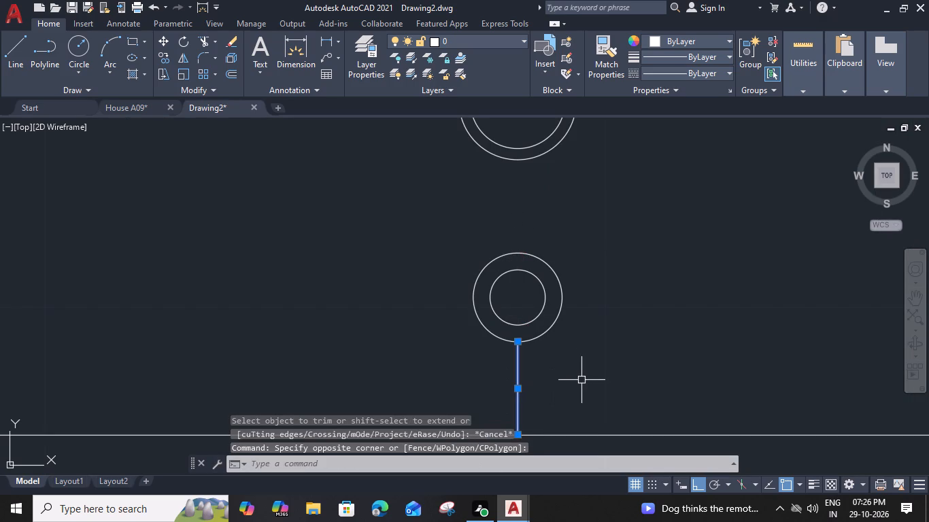
text(0.)
key(6)
key(shift+quotedbl)
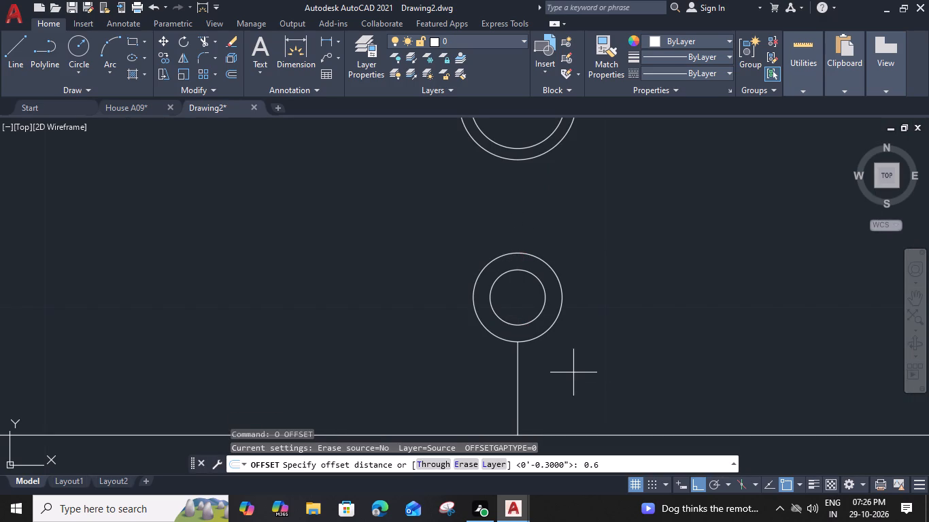
key(Return)
click(597, 377)
click(517, 371)
click(452, 375)
key(Escape)
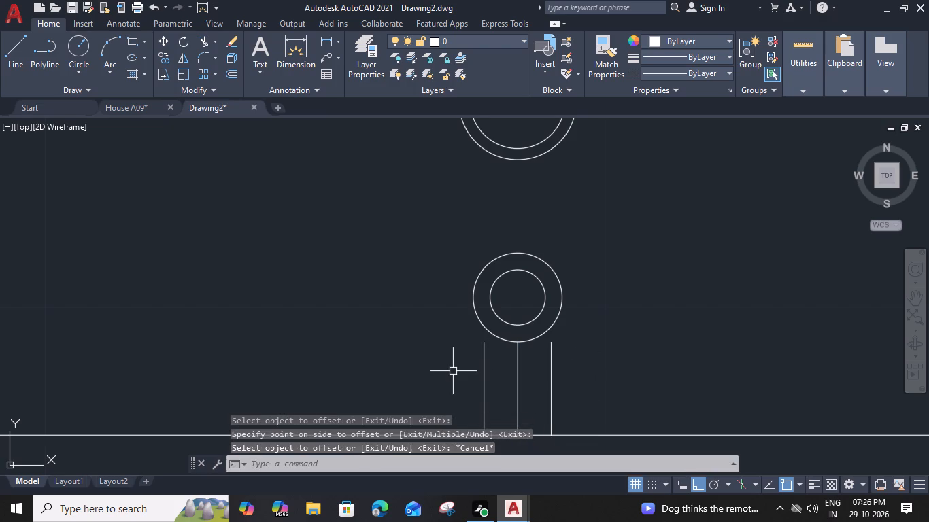
Extend both spout side lines up to the outer tap ring.
text(EX)
key(space)
click(486, 374)
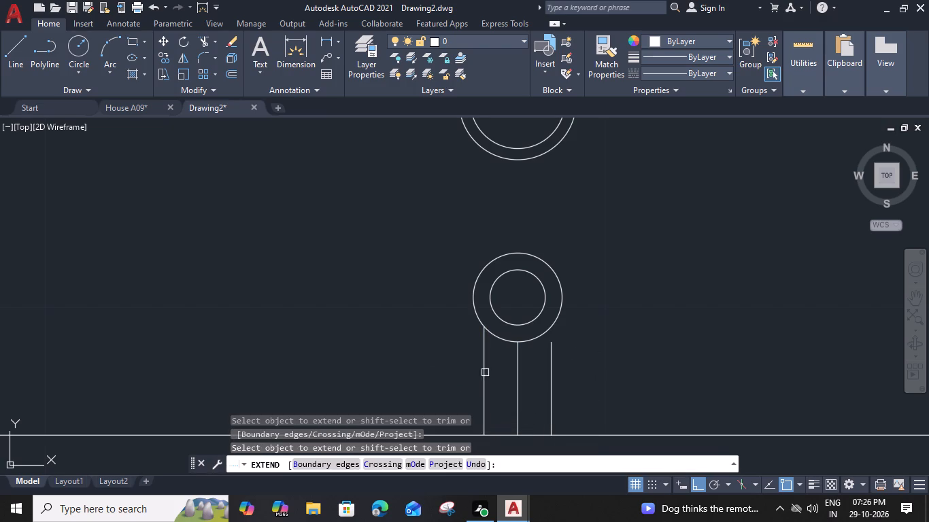
click(550, 372)
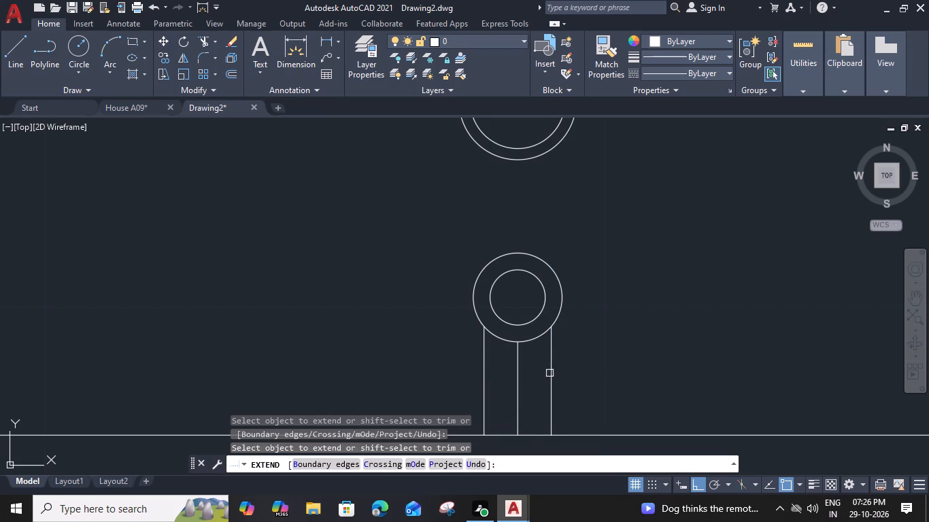
Extend both spout side lines down past the basin edges to the outermost edge of the sink frame.
middle_drag(556, 385, 559, 324)
scroll(573, 326, down, 2)
click(577, 322)
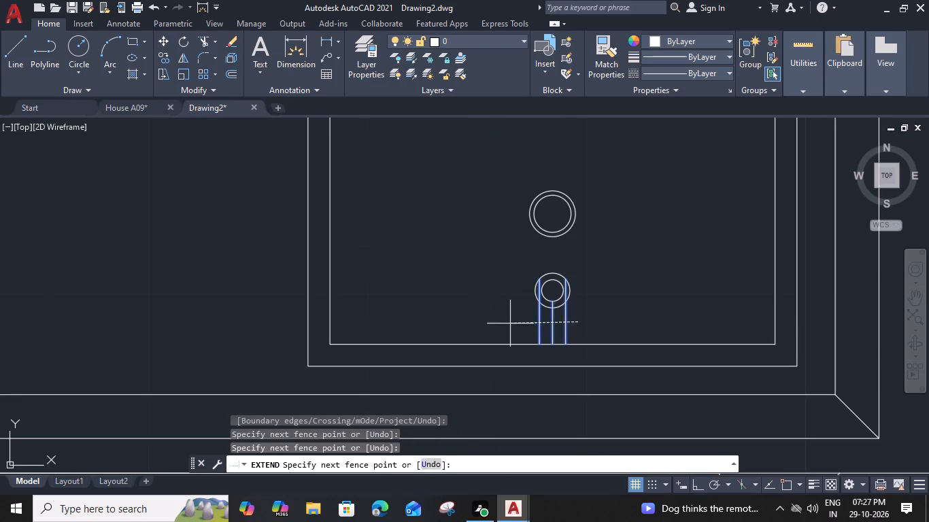
click(510, 324)
click(576, 322)
click(535, 325)
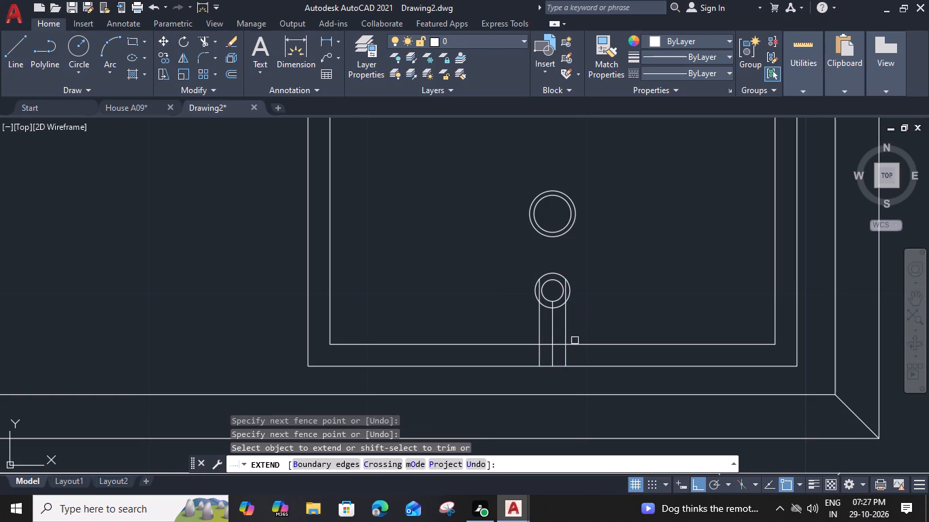
click(577, 336)
click(560, 333)
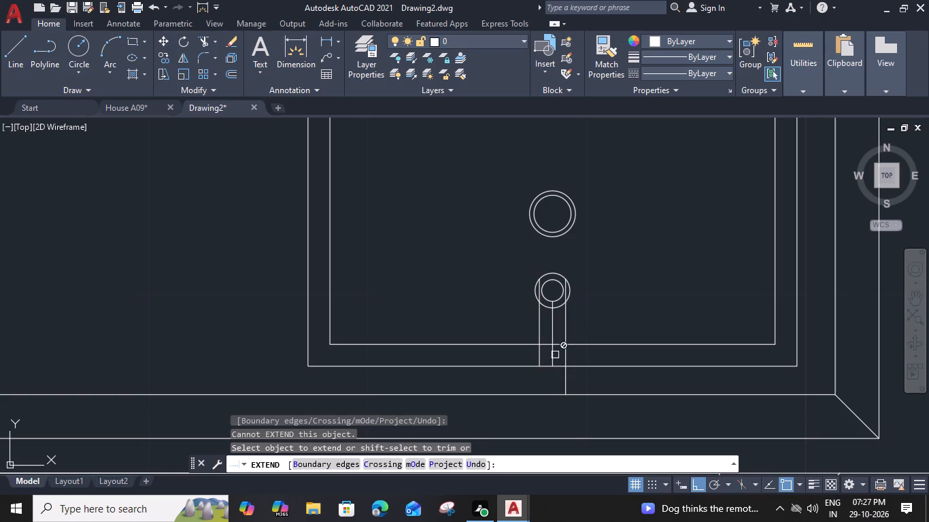
click(539, 355)
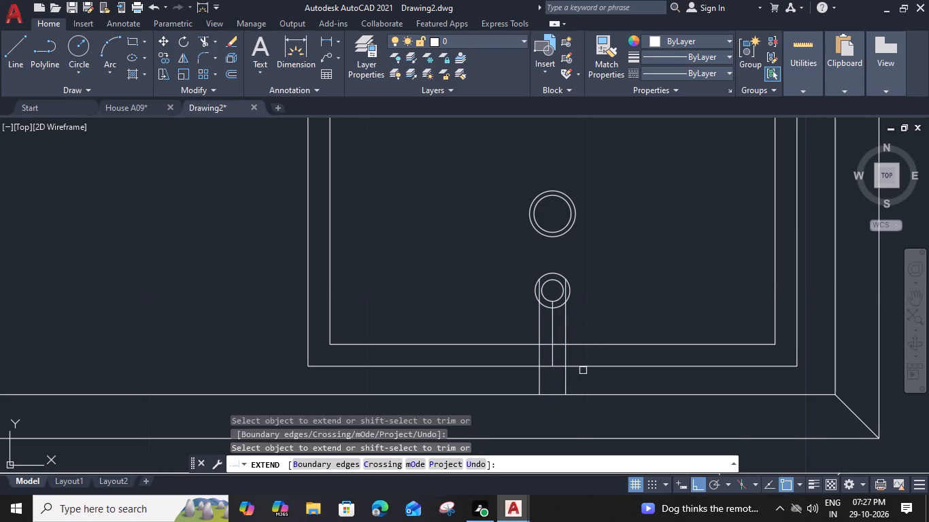
scroll(583, 368, down, 1)
click(573, 375)
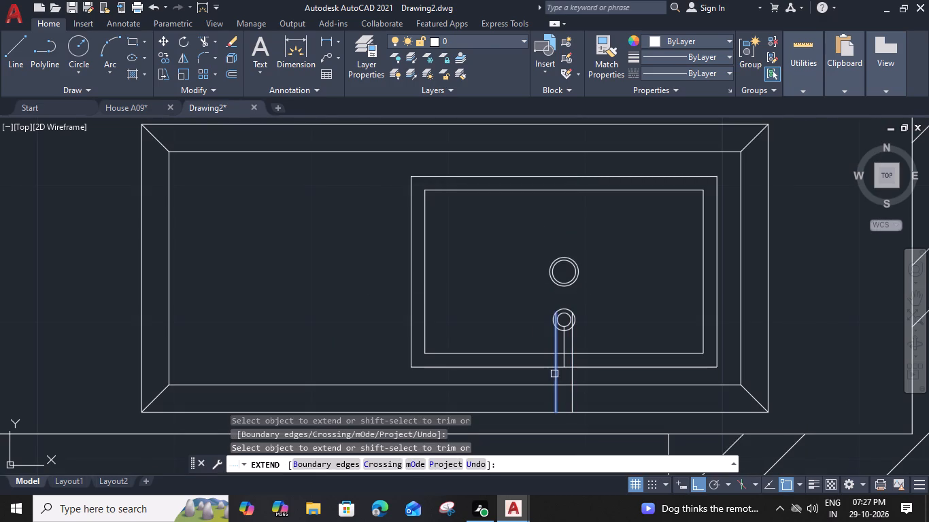
click(554, 374)
Trim the frame's inner edge, the basin's outer edge and the centre line between them within the spout.
shift+click(567, 392)
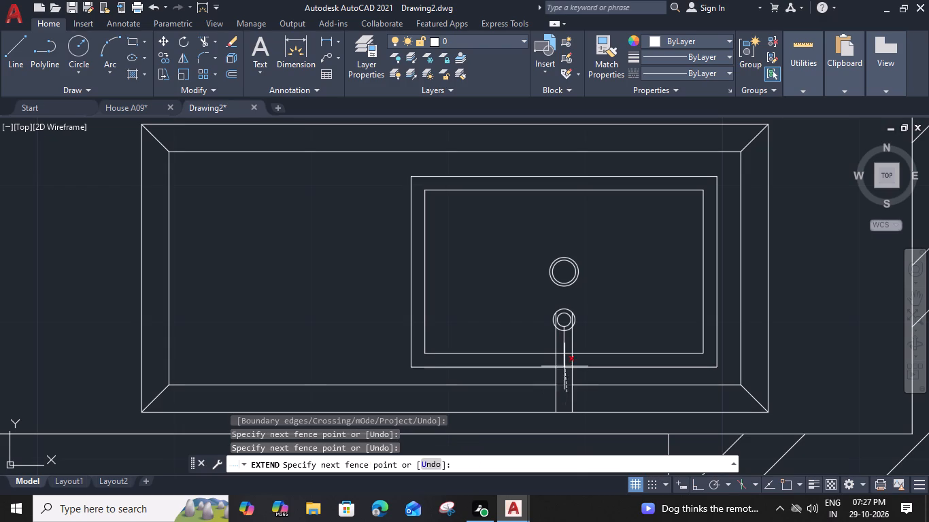
shift+scroll(564, 369, up, 2)
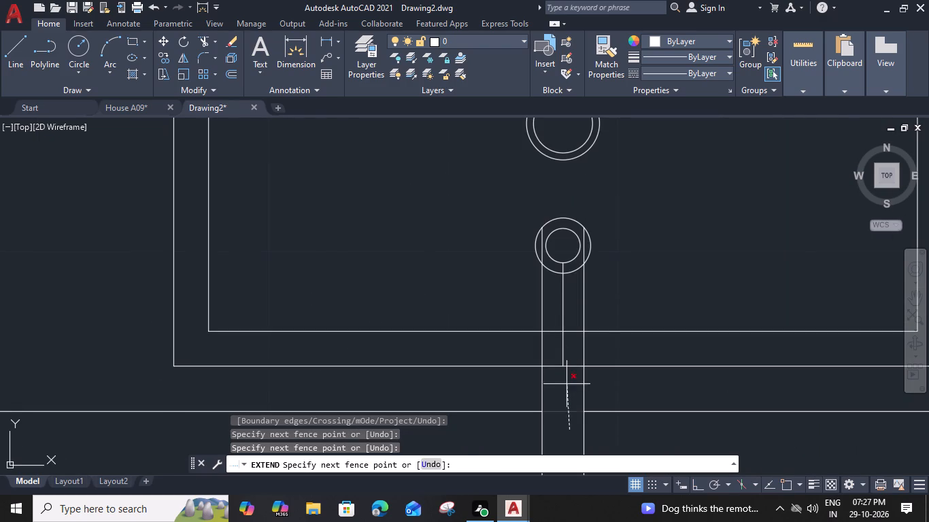
shift+click(567, 384)
shift+click(563, 349)
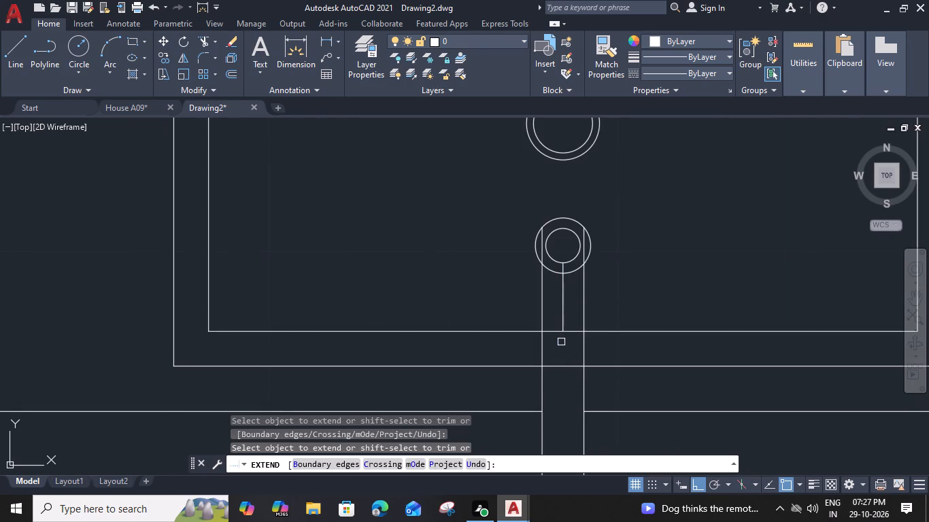
click(564, 394)
shift+click(564, 355)
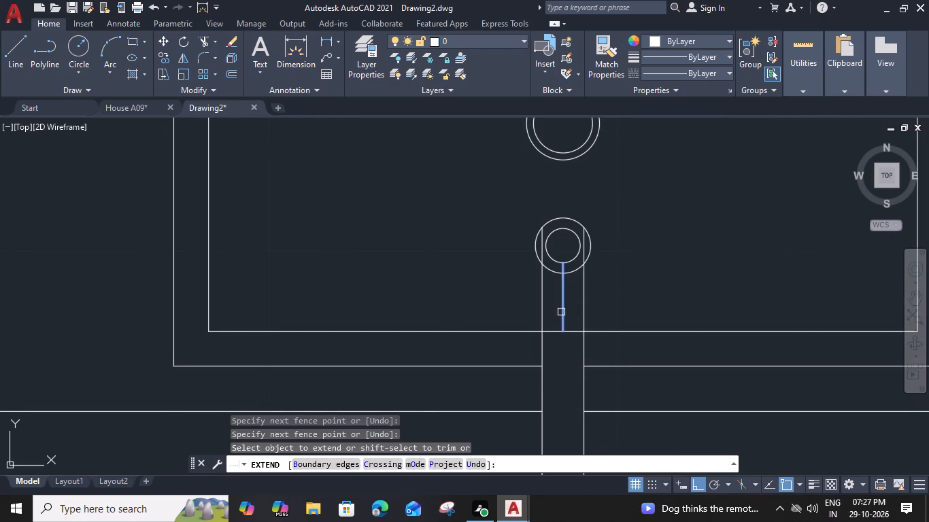
Trim away the rest of the spout's centre line and the side-line portions inside the outer tap ring.
shift+click(561, 312)
scroll(558, 240, up, 2)
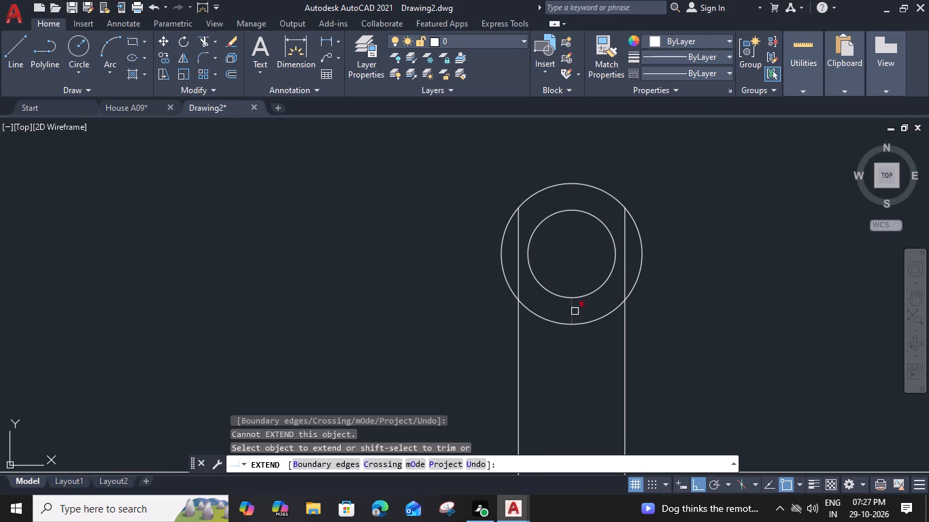
shift+click(573, 311)
shift+click(628, 275)
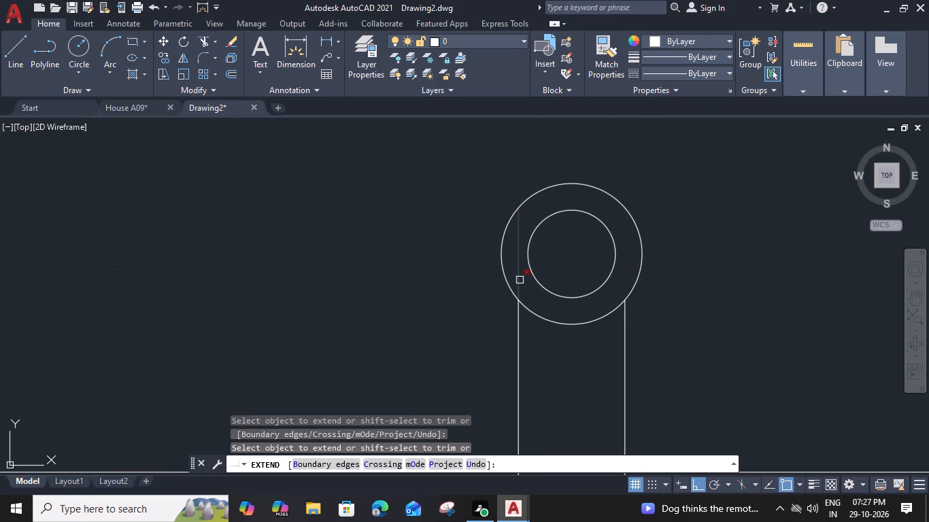
shift+click(520, 280)
Trim the basin's inner edge between the two spout side lines.
scroll(520, 280, down, 1)
shift+click(563, 400)
scroll(563, 394, down, 3)
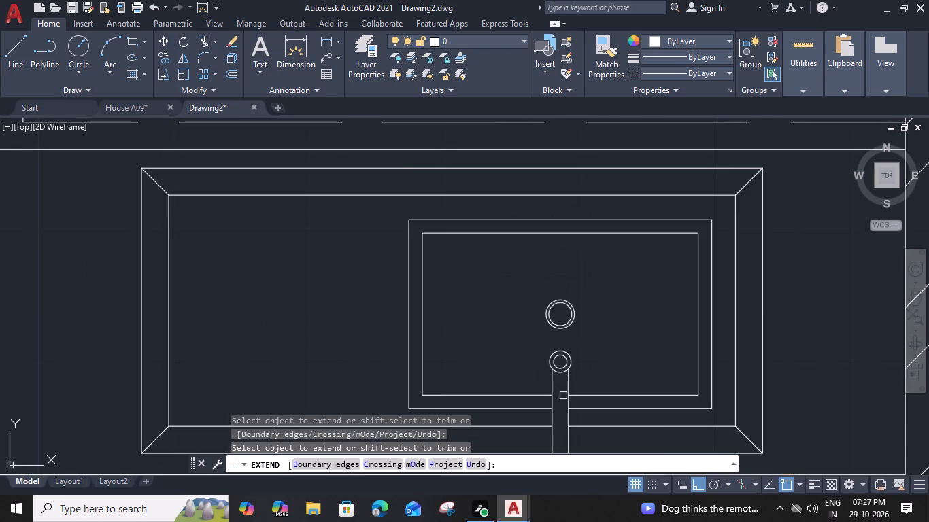
middle_drag(564, 402, 562, 352)
key(Escape)
Draw a vertical and a horizontal diameter line across the drain's outer circle.
middle_drag(558, 334, 567, 350)
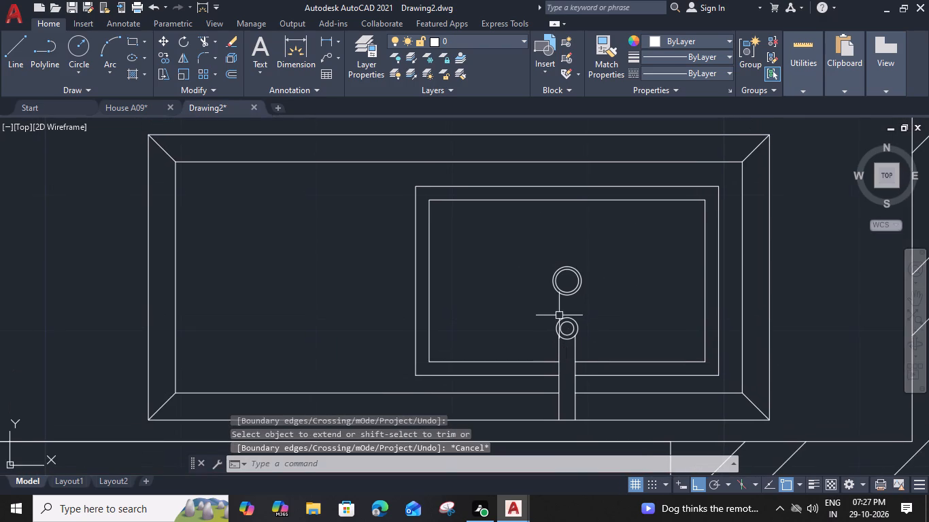
scroll(559, 260, up, 2)
text(L)
key(space)
scroll(573, 273, up, 2)
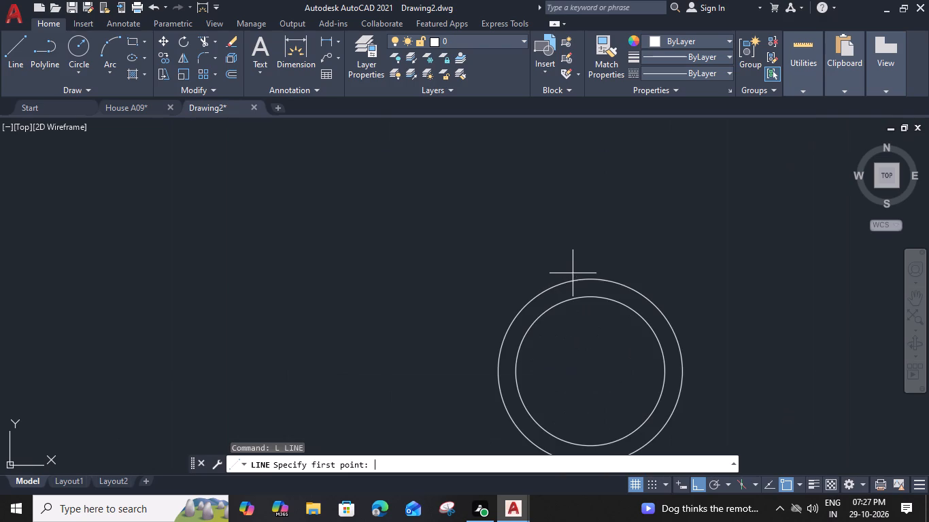
click(589, 283)
middle_drag(584, 391, 576, 304)
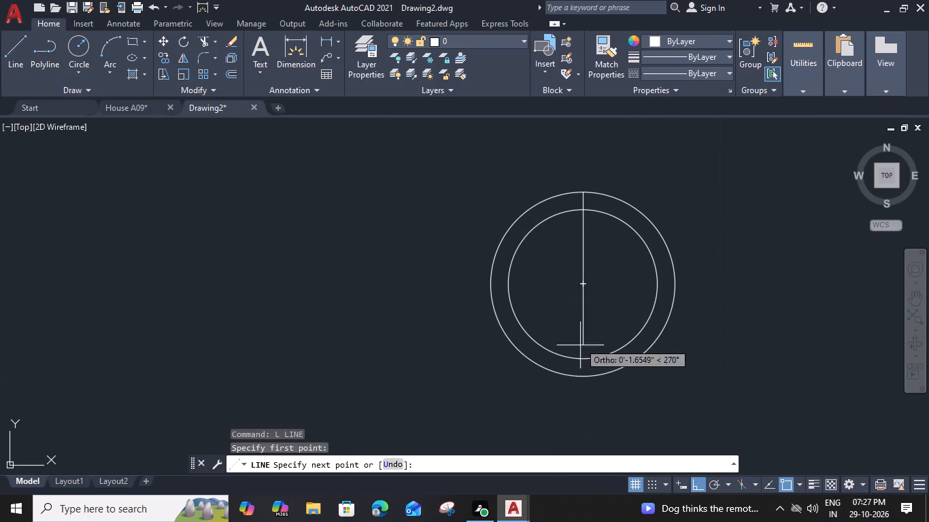
click(586, 378)
key(space)
key(space)
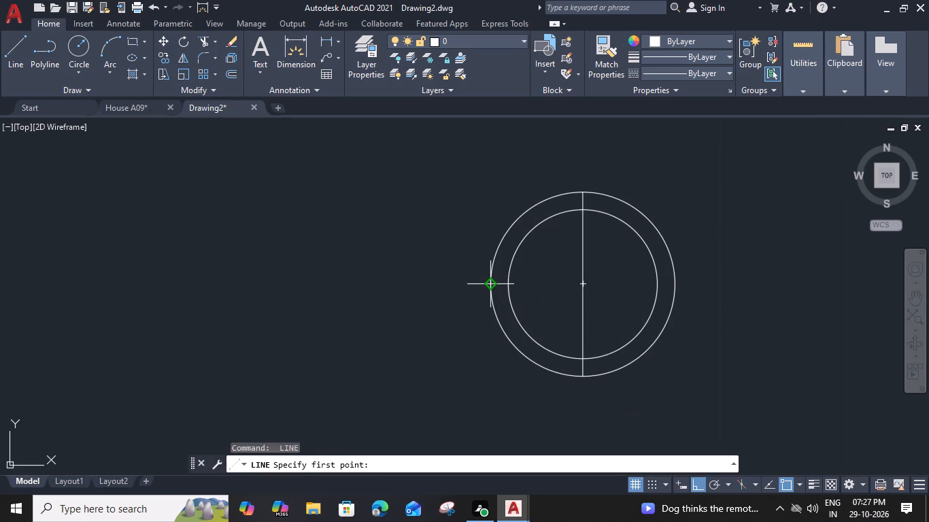
click(492, 283)
click(675, 288)
key(space)
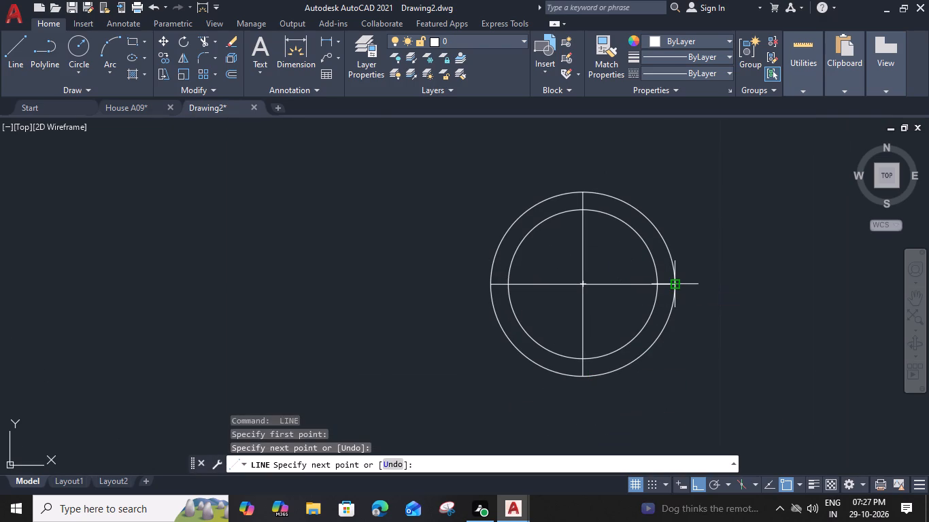
Draw two crossing diagonal diameter lines across the drain's outer circle.
key(space)
click(520, 351)
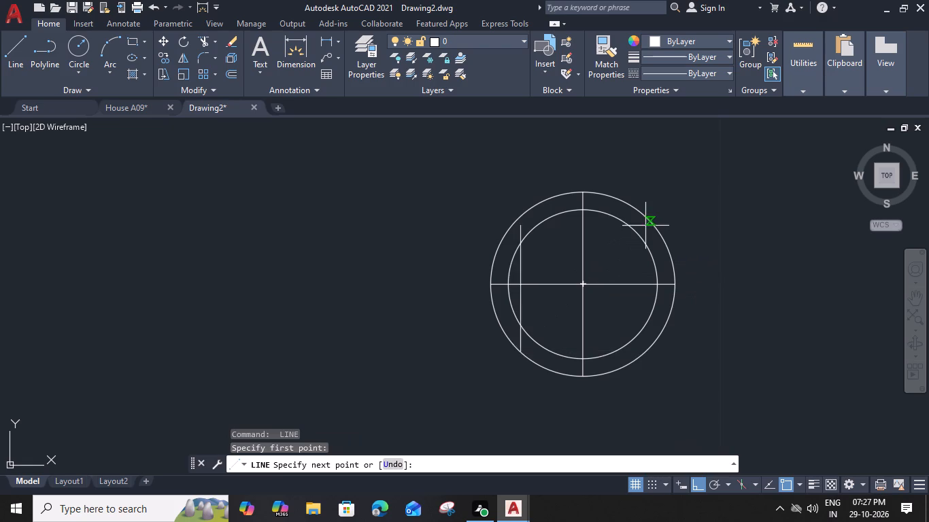
click(643, 218)
key(space)
key(space)
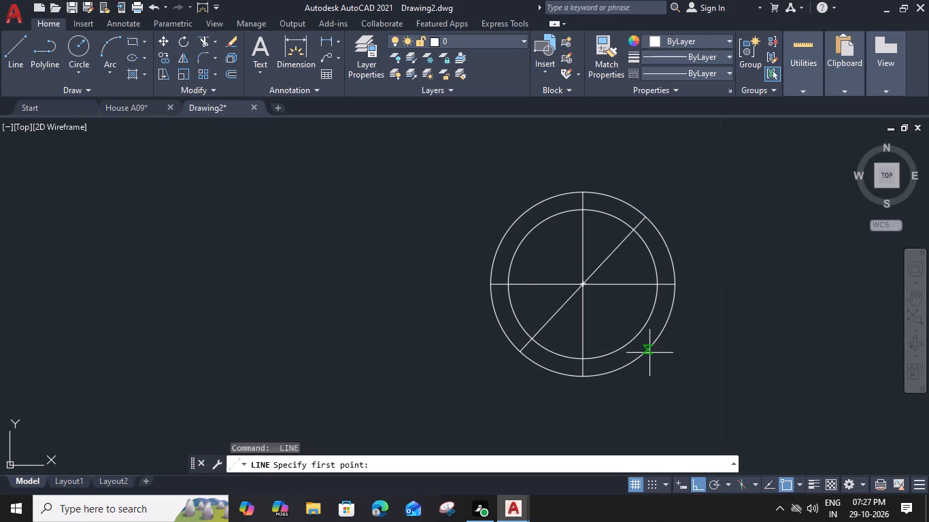
drag(649, 353, 633, 338)
click(520, 220)
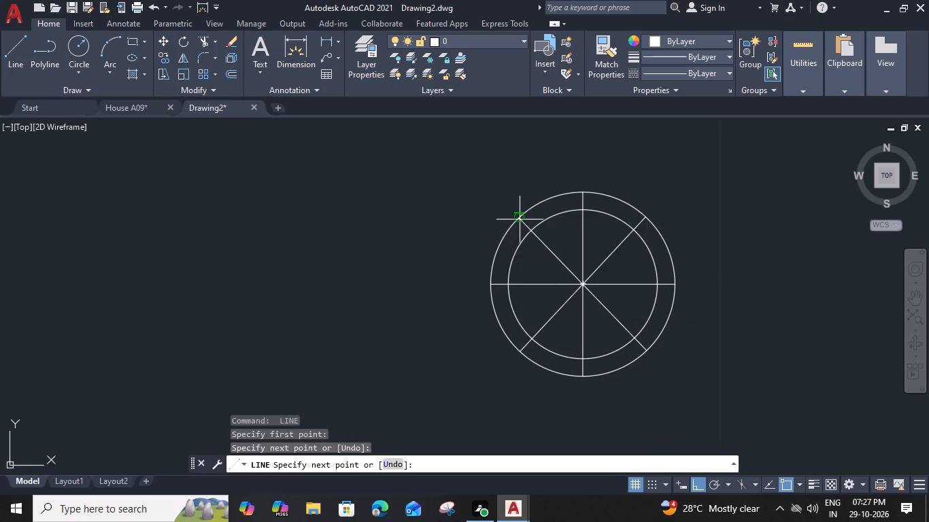
key(space)
Group the drain's two circles and its four diameter lines into one object.
scroll(519, 220, down, 3)
drag(615, 201, 606, 201)
click(480, 256)
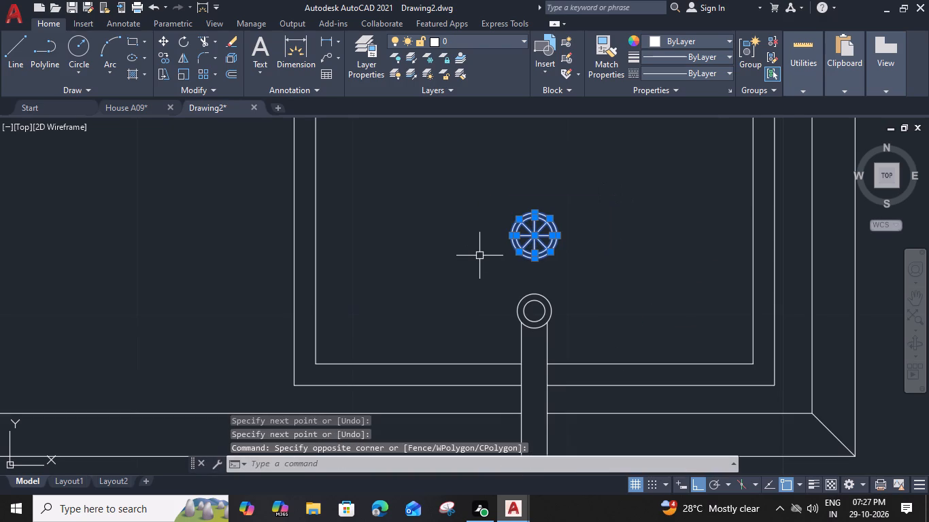
text(G)
key(space)
Draw two crossing diagonals in the space beside the basin, from the sink frame's inner left corners to the basin's outer left corners.
scroll(479, 256, down, 3)
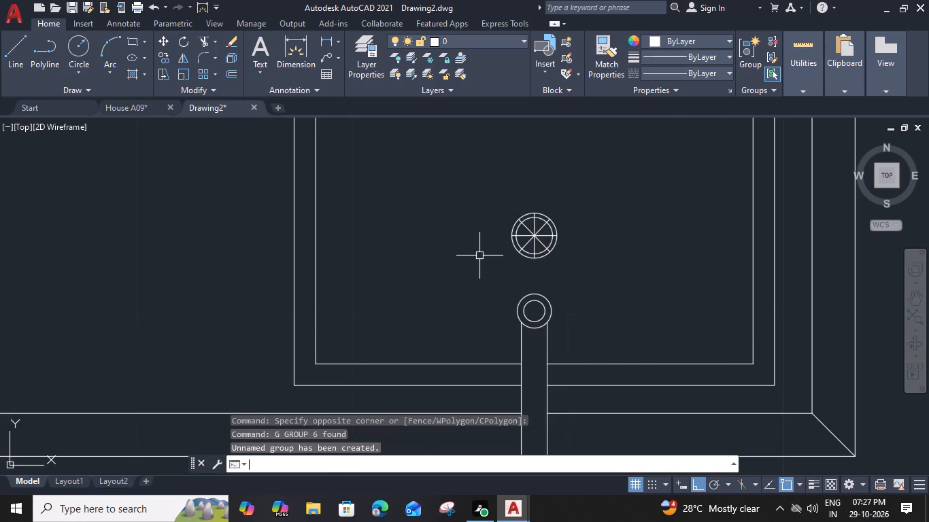
middle_drag(479, 256, 510, 268)
scroll(429, 242, up, 1)
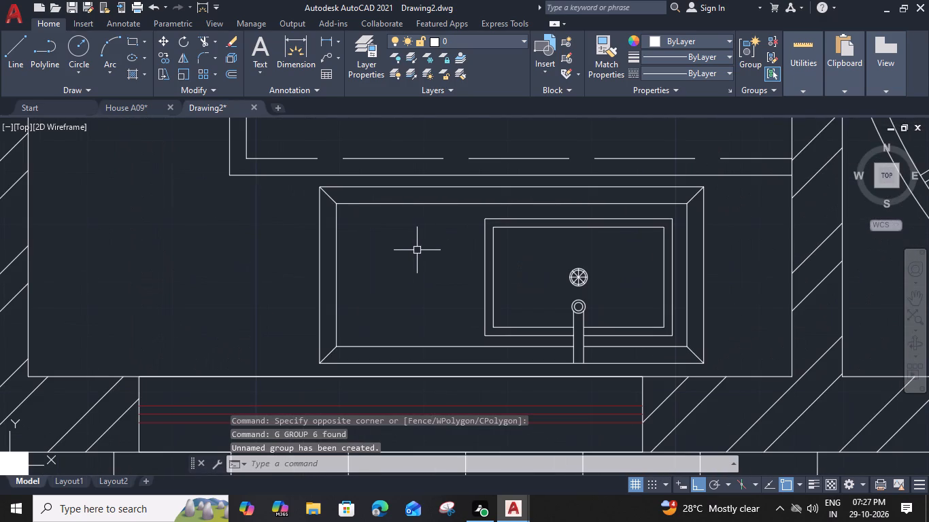
text(L)
key(space)
click(341, 205)
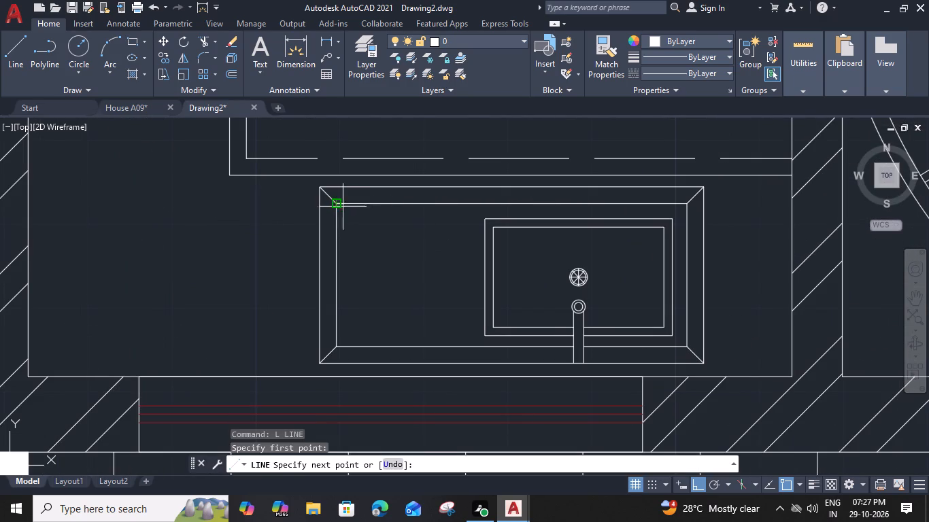
scroll(485, 342, up, 2)
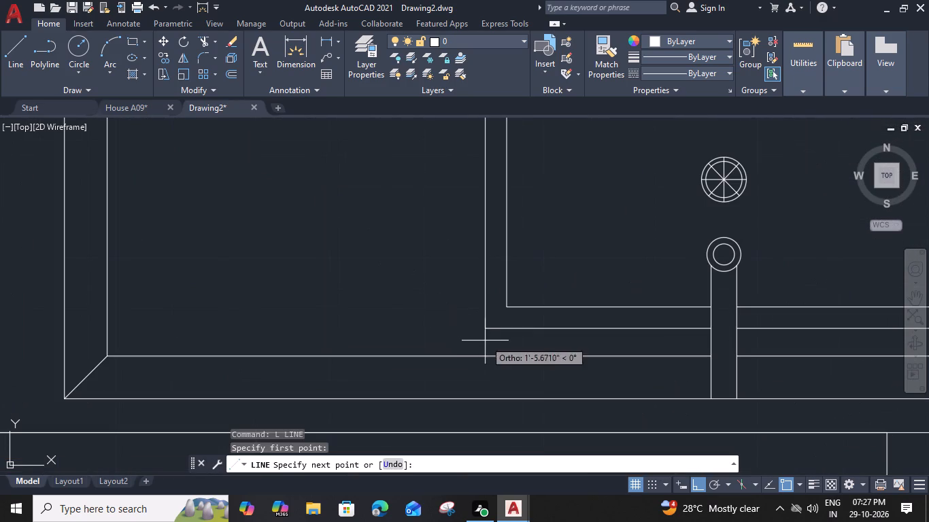
click(487, 330)
key(space)
scroll(416, 315, down, 1)
middle_drag(419, 319, 511, 377)
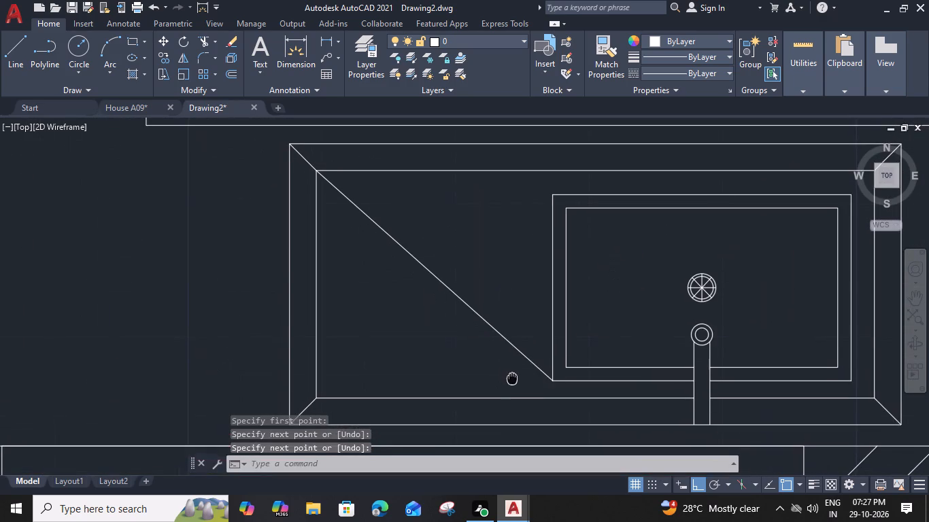
key(space)
click(320, 398)
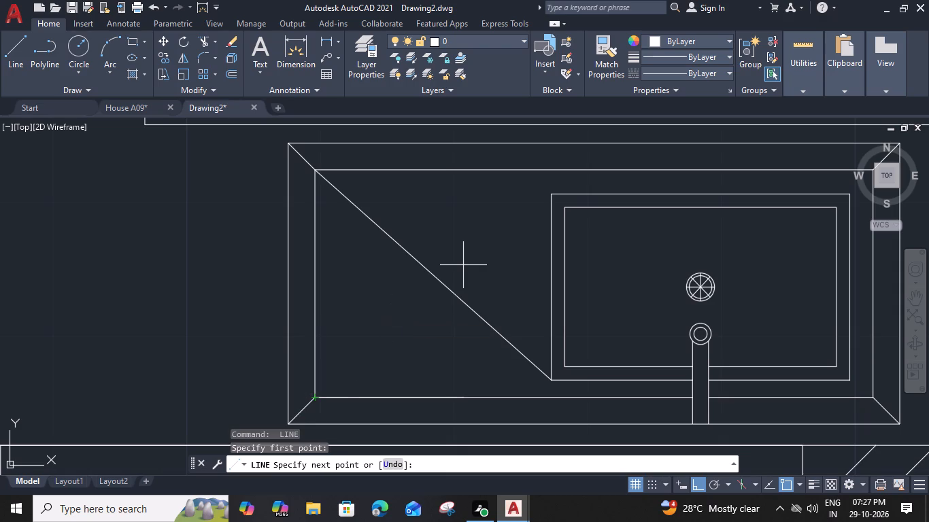
click(550, 193)
key(space)
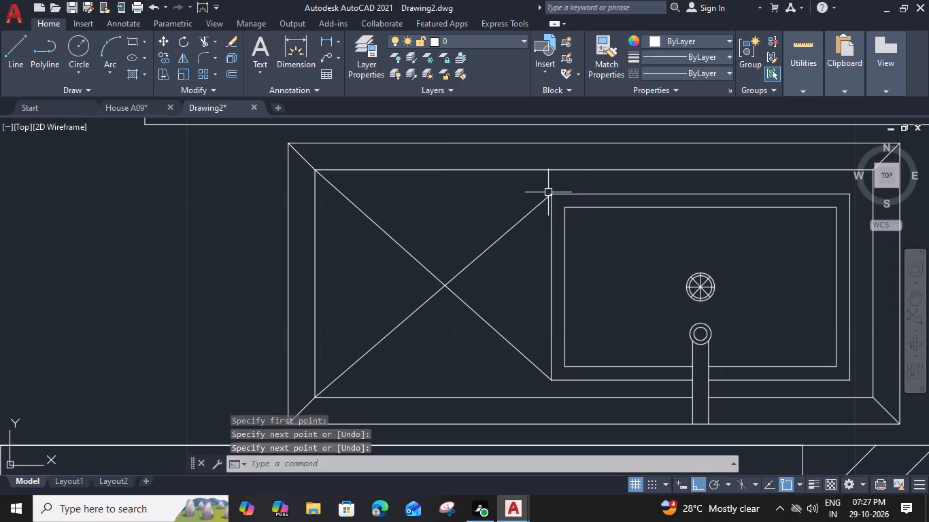
Stretch both diagonals' basin-side ends vertically onto the sink frame's inner top and bottom edges.
click(513, 224)
click(552, 192)
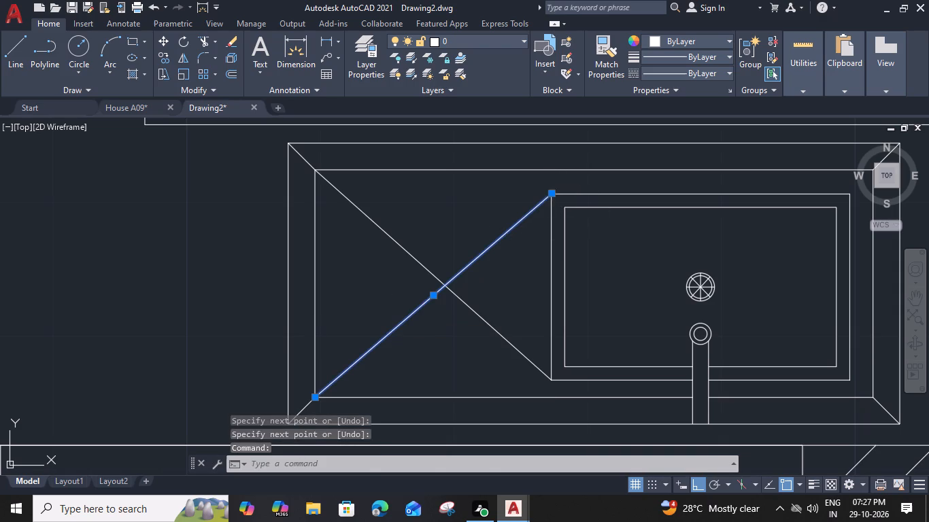
click(552, 168)
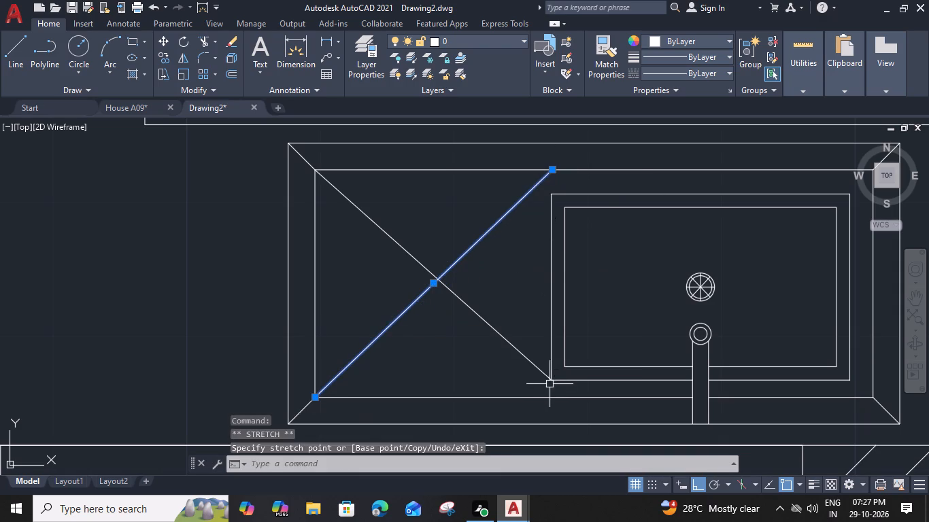
click(536, 367)
click(554, 380)
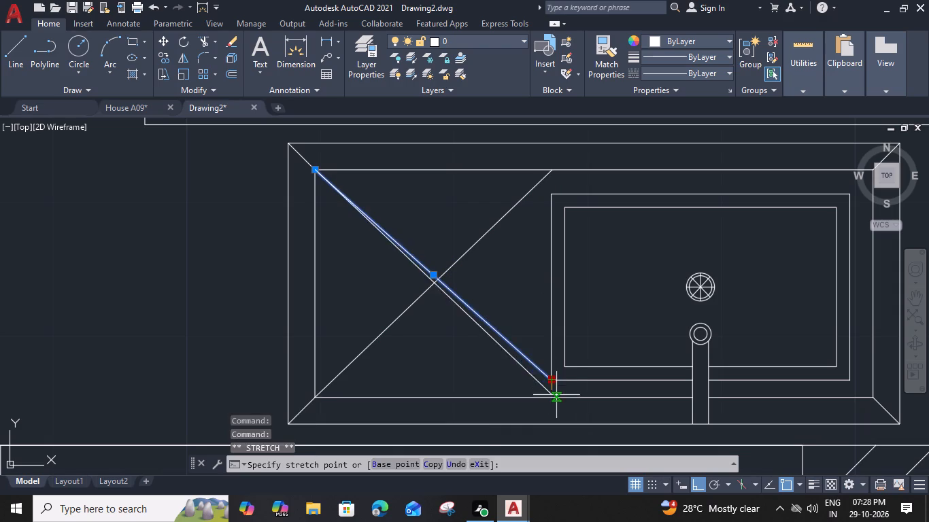
click(552, 399)
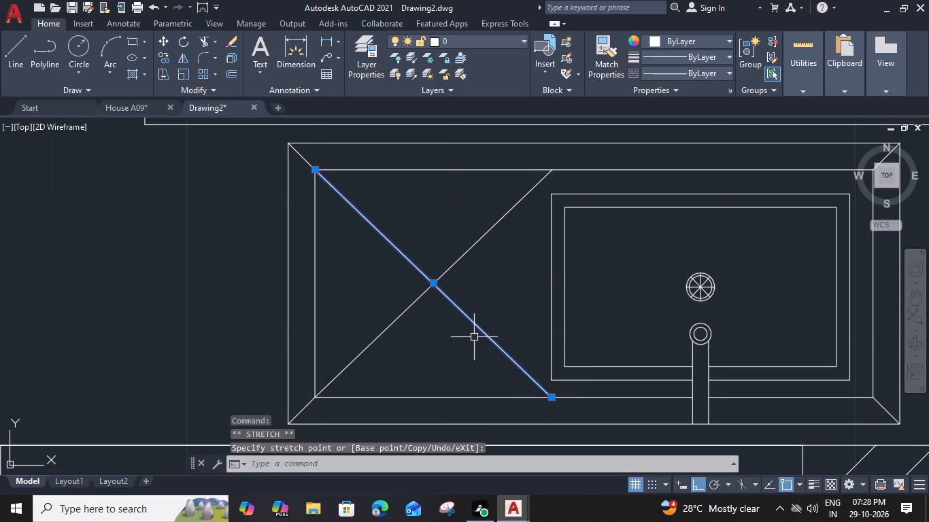
Draw a line across the drainboard from the midpoint of the basin's outer left edge to the midpoint of the frame's inner left edge.
key(space)
middle_drag(462, 344, 526, 376)
key(space)
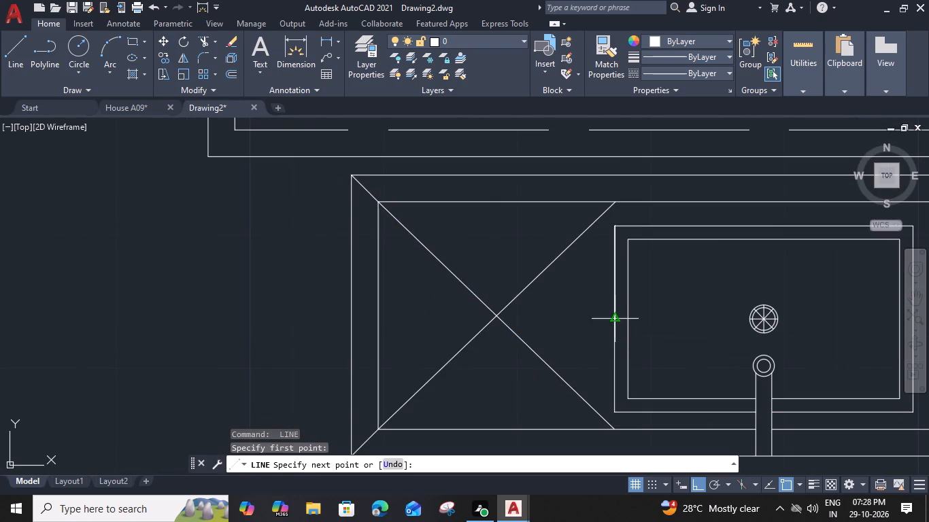
key(Escape)
text(L)
key(space)
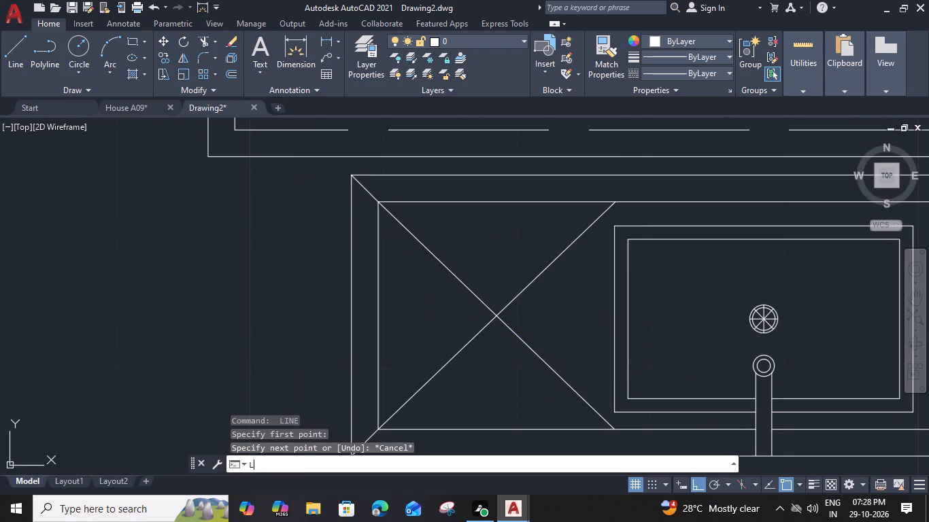
click(614, 324)
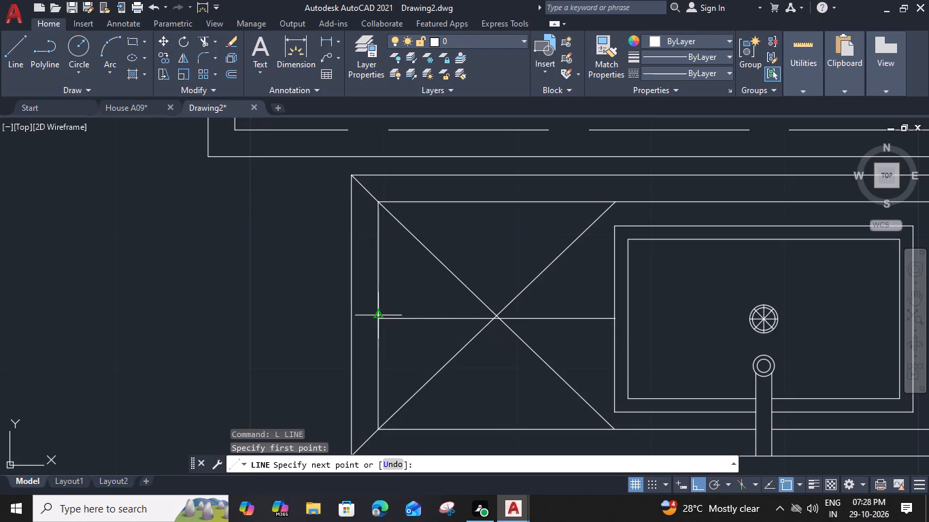
click(377, 317)
key(space)
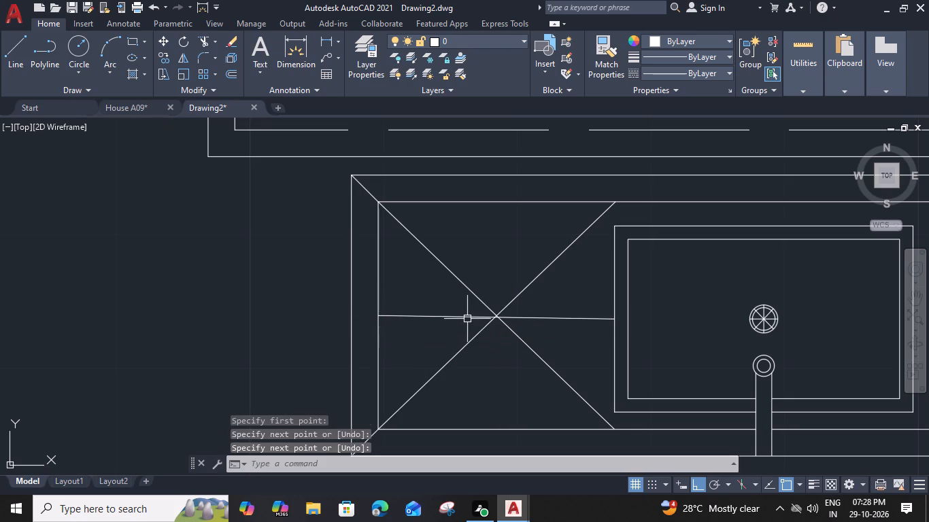
Offset the drainboard's middle line downward twice at 2" spacing.
click(468, 318)
key(o)
key(space)
key(2)
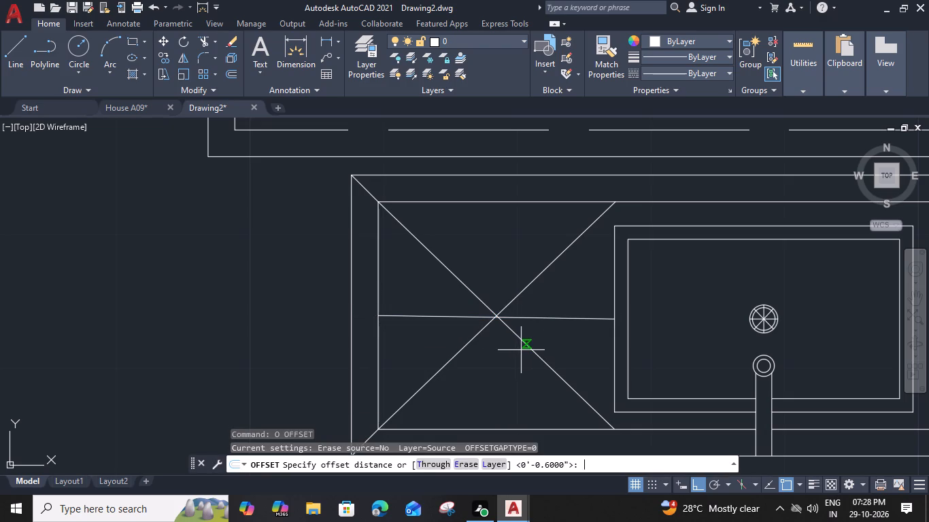
key(shift+quotedbl)
key(Return)
click(515, 375)
click(501, 343)
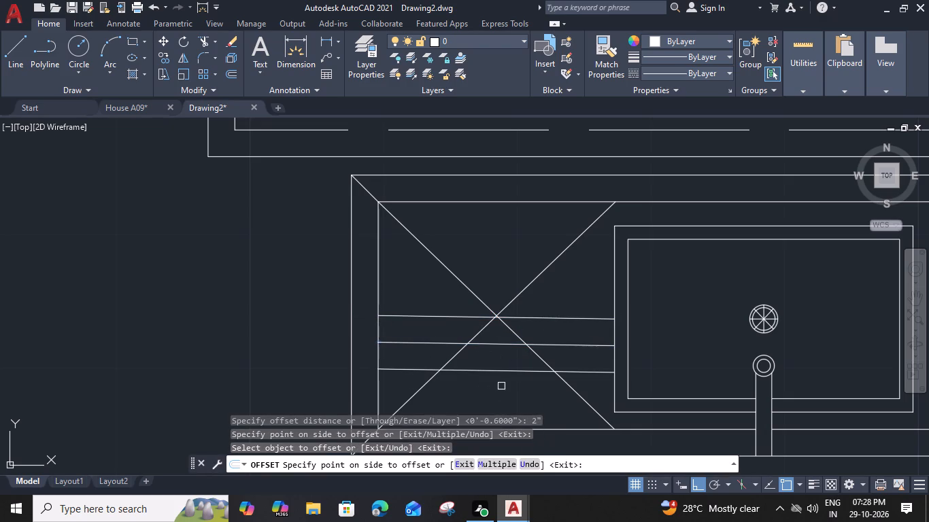
click(501, 386)
Offset three more lines above the drainboard's middle line and one more below the lowest, all at the same 2" spacing.
click(471, 318)
click(475, 282)
click(490, 288)
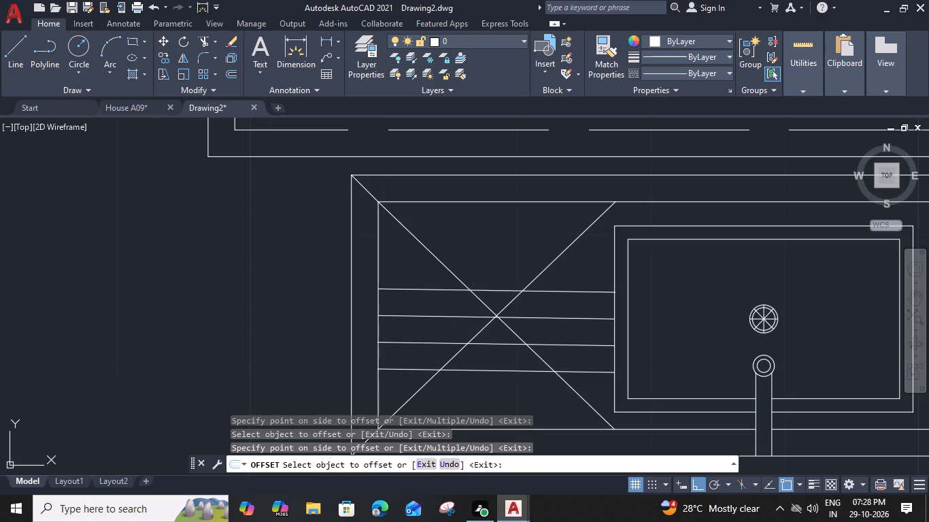
click(492, 263)
click(492, 263)
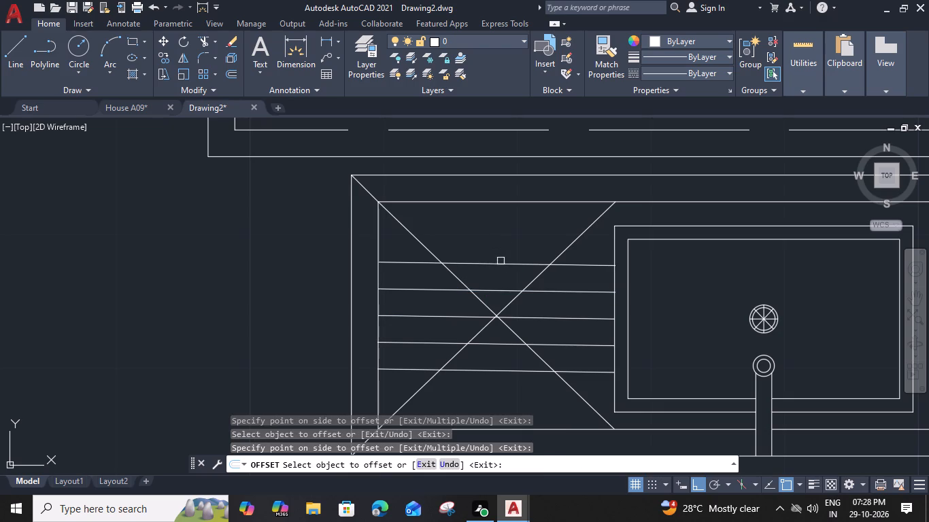
click(501, 262)
click(503, 242)
click(506, 371)
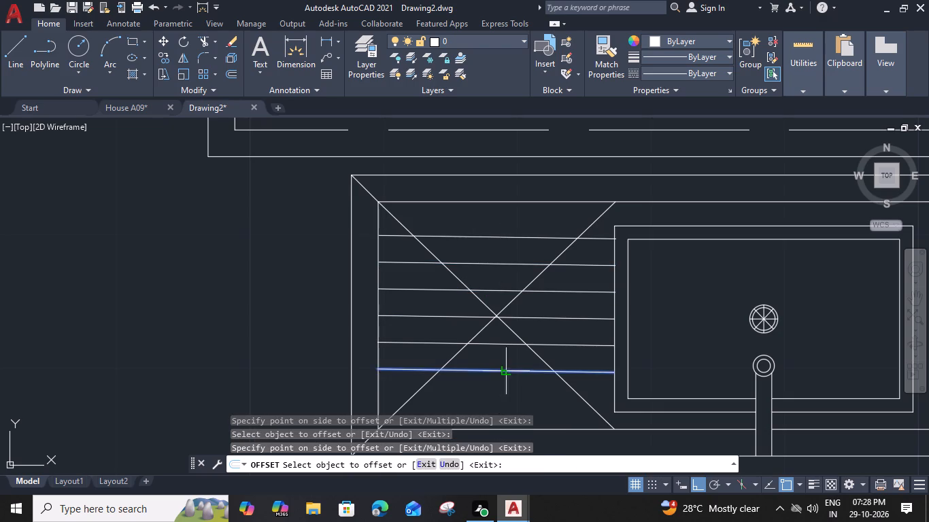
click(507, 405)
key(Escape)
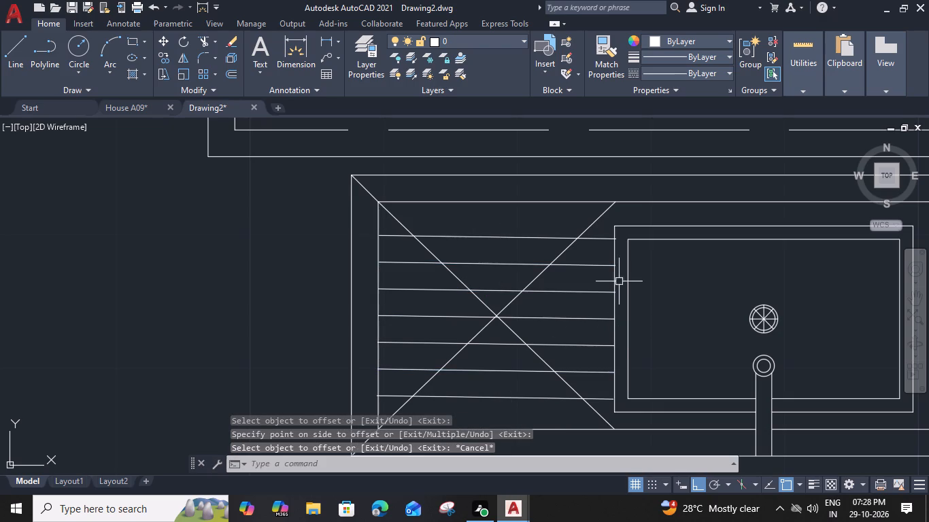
Trim the right ends of the top three drainboard lines that overshoot the basin's outer left edge.
text(TR)
key(space)
scroll(621, 245, up, 2)
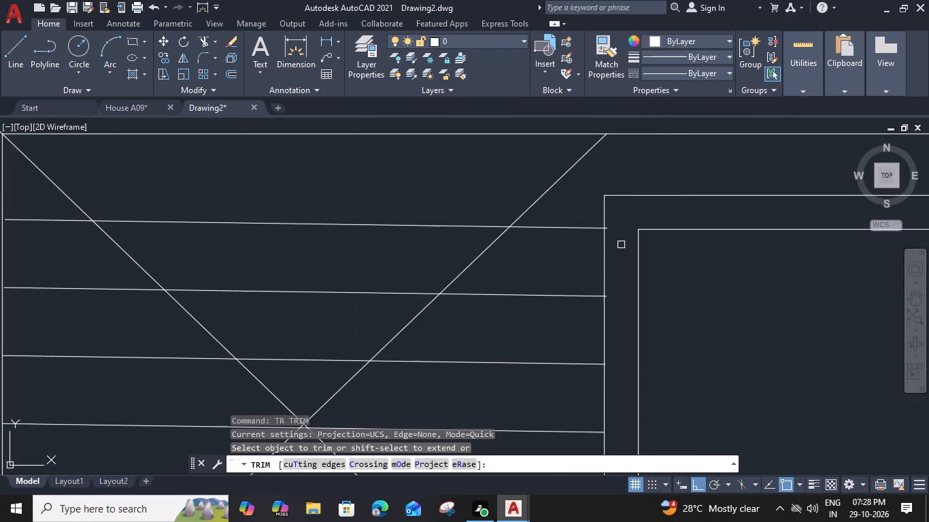
click(610, 224)
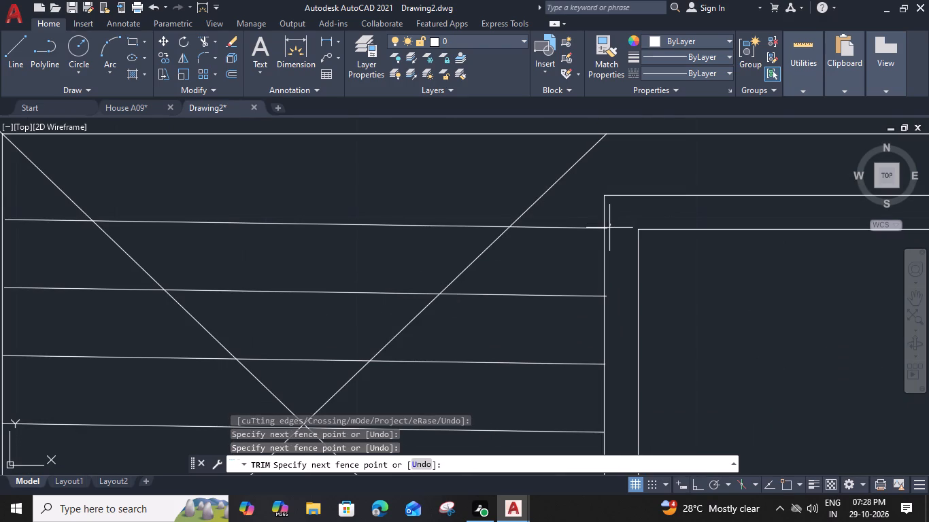
scroll(609, 223, up, 3)
click(592, 246)
scroll(609, 277, down, 1)
middle_drag(605, 281, 605, 283)
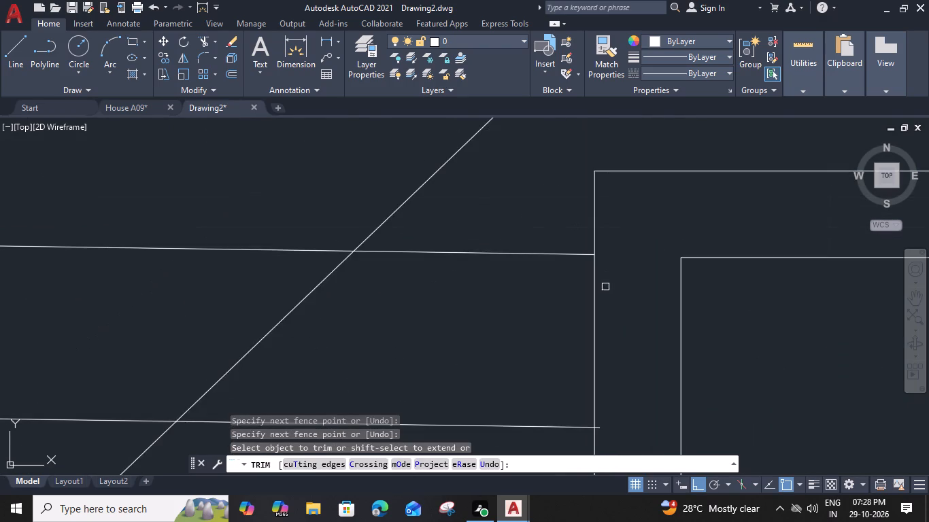
middle_drag(605, 283, 607, 192)
scroll(598, 292, up, 2)
middle_drag(605, 354, 598, 162)
click(596, 178)
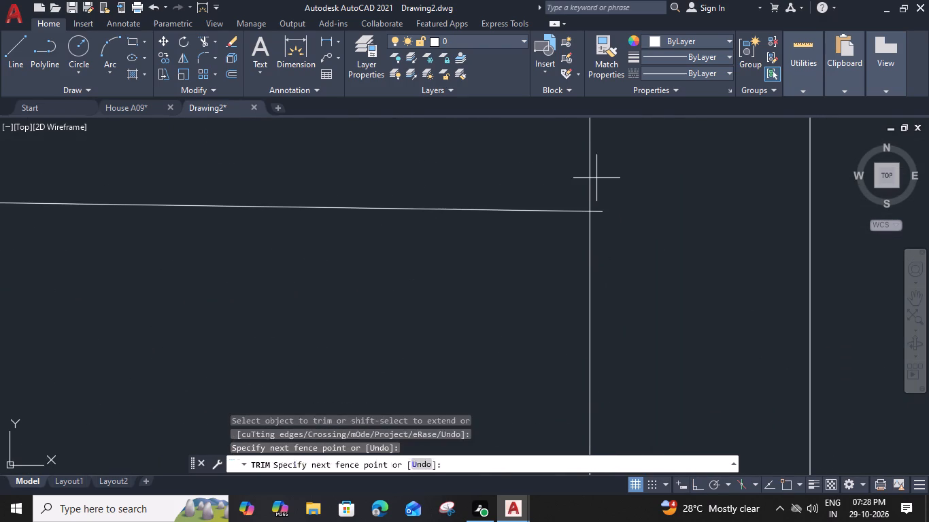
middle_drag(600, 317, 588, 59)
middle_drag(588, 345, 579, 143)
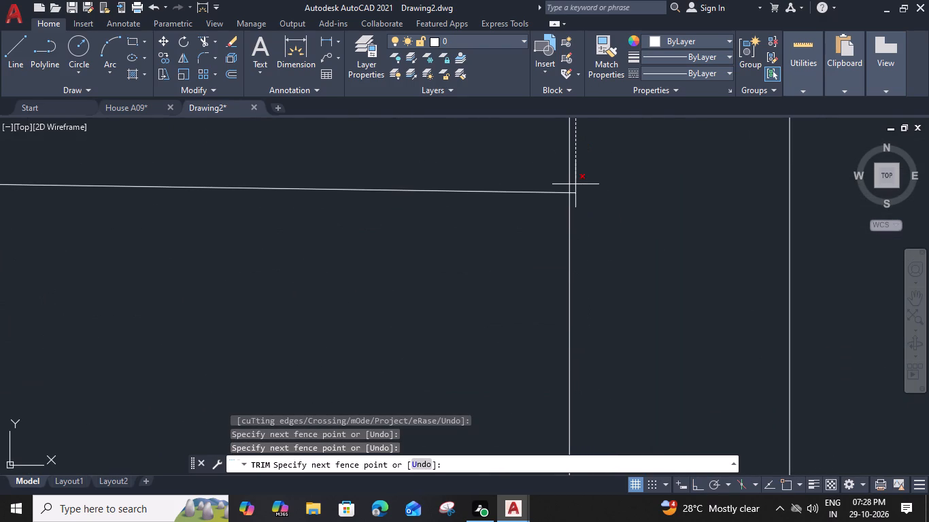
click(574, 232)
Extend the two lowest drainboard lines to the basin's outer left edge.
middle_drag(590, 315, 586, 184)
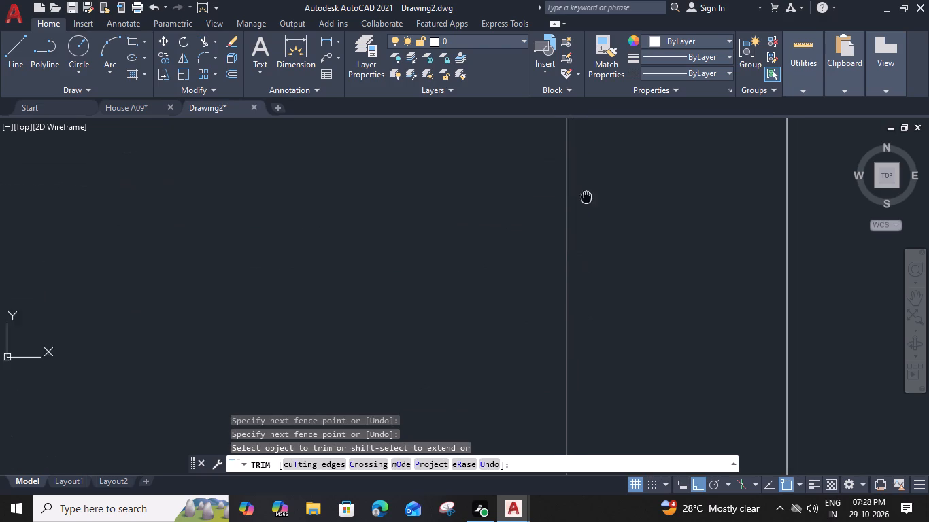
middle_drag(586, 184, 584, 40)
scroll(591, 307, down, 2)
middle_drag(605, 358, 586, 0)
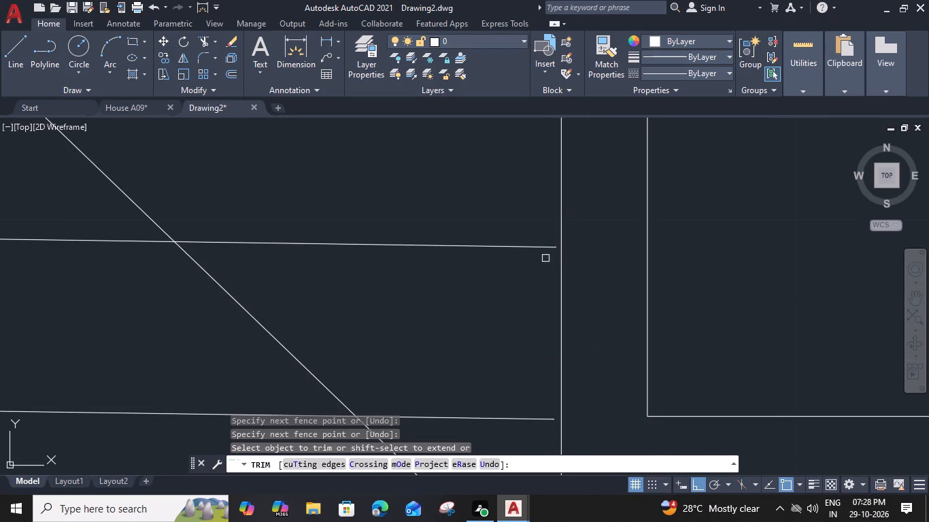
shift+click(509, 245)
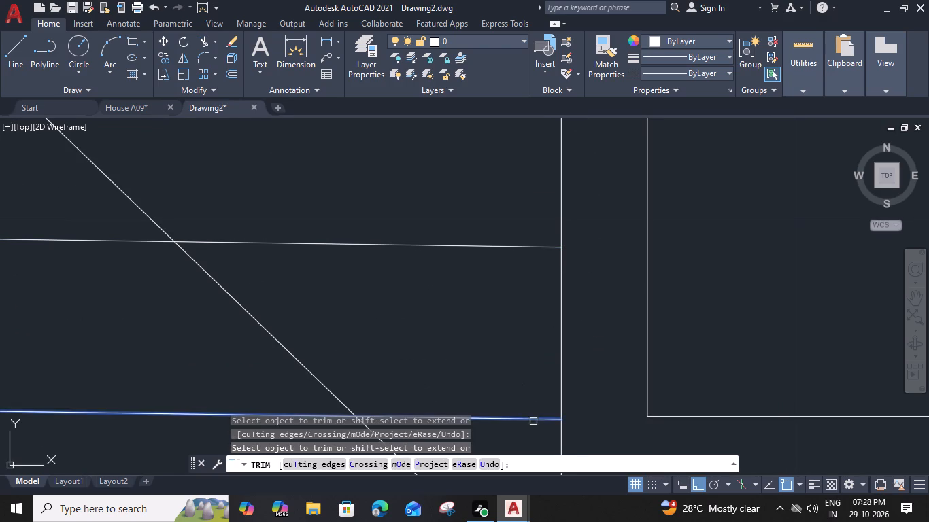
shift+click(533, 421)
Trim the left ends of the three lowest drainboard lines that overshoot the drainboard's inner left edge.
middle_drag(541, 333, 575, 0)
scroll(563, 122, down, 2)
middle_drag(562, 133, 771, 485)
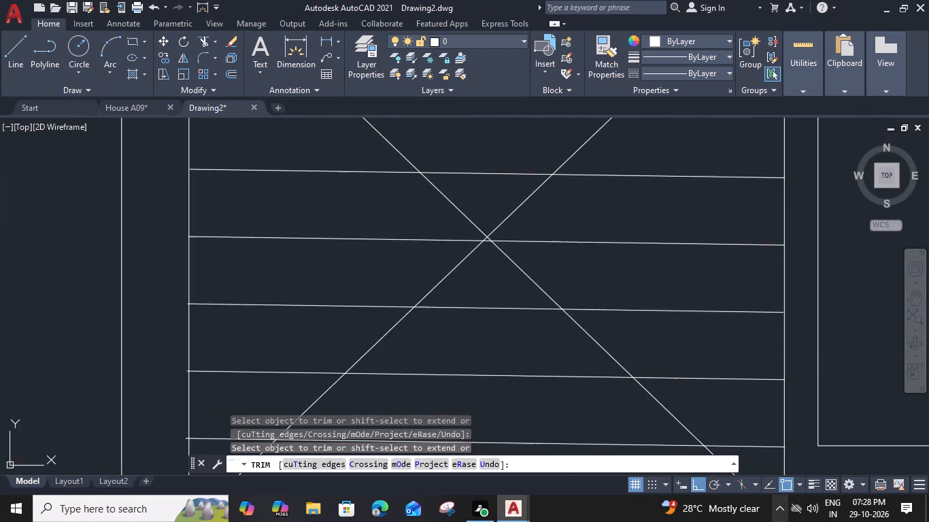
scroll(395, 383, down, 2)
middle_drag(344, 383, 503, 306)
scroll(460, 343, up, 4)
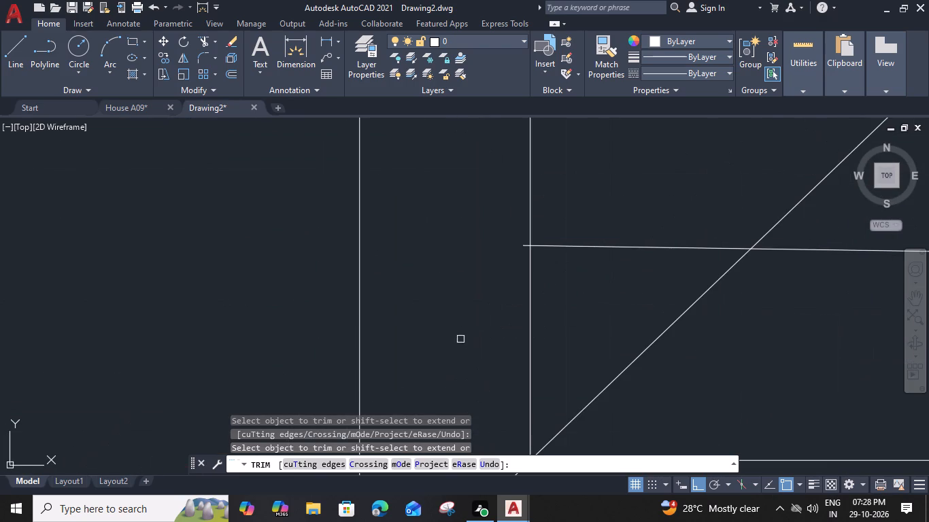
click(520, 264)
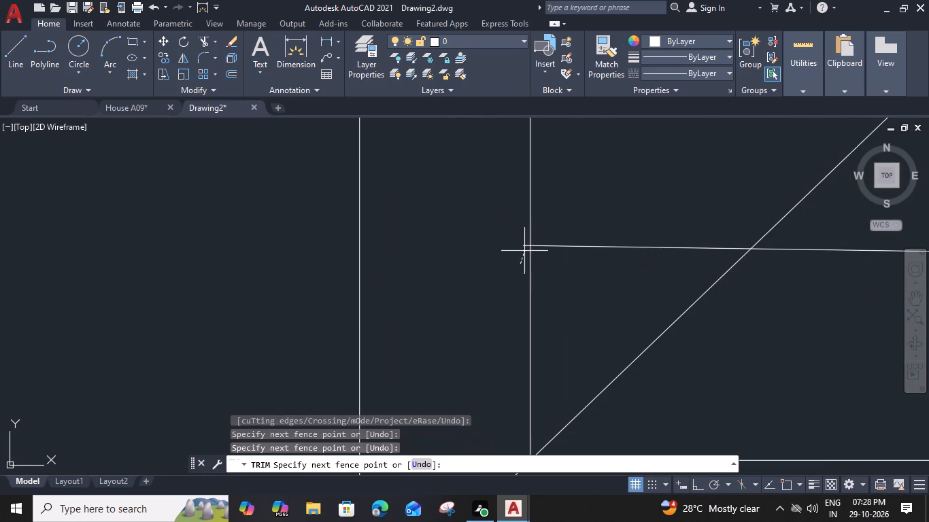
click(527, 242)
middle_drag(506, 156, 457, 368)
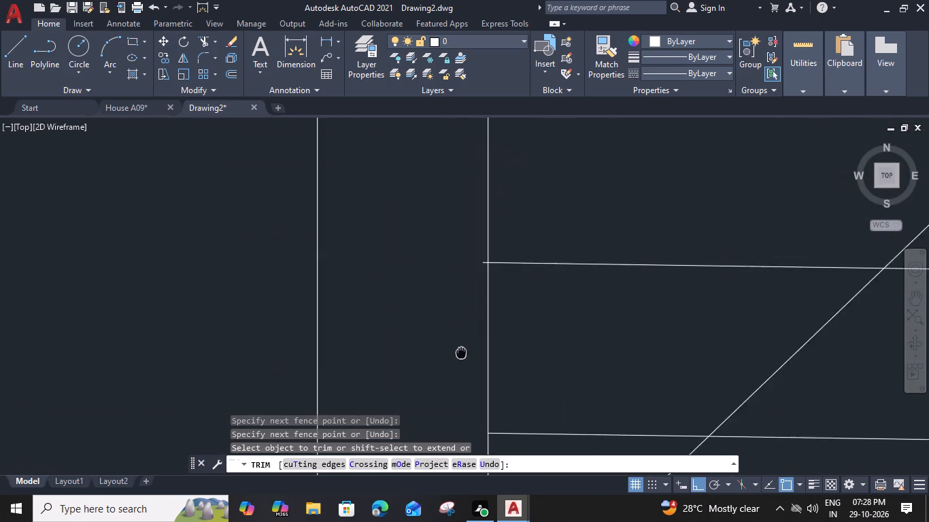
scroll(457, 351, up, 2)
middle_drag(483, 242, 479, 307)
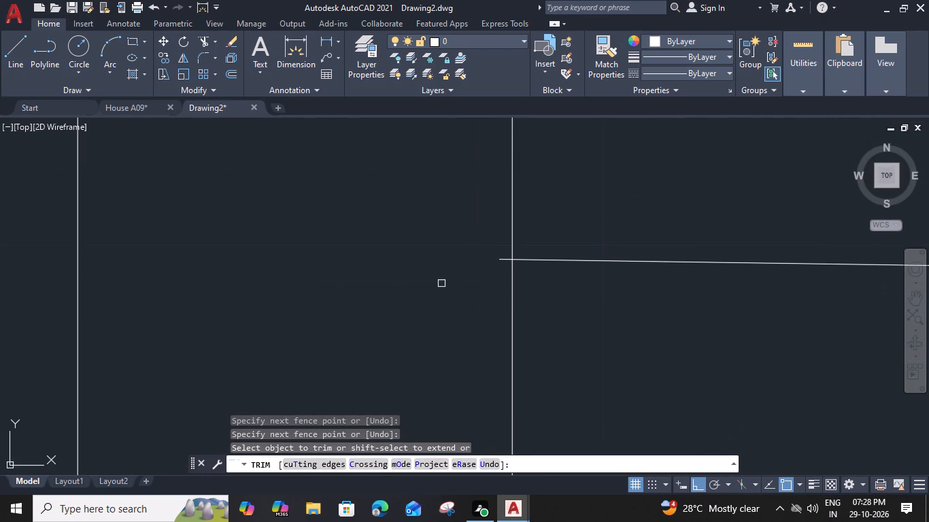
click(507, 262)
scroll(504, 256, down, 3)
middle_drag(494, 211, 475, 355)
scroll(475, 294, up, 3)
click(513, 294)
scroll(512, 292, down, 2)
Extend the left ends of the top three drainboard lines to the drainboard's inner left edge.
middle_drag(524, 230, 517, 397)
scroll(539, 291, down, 1)
middle_drag(575, 268, 575, 301)
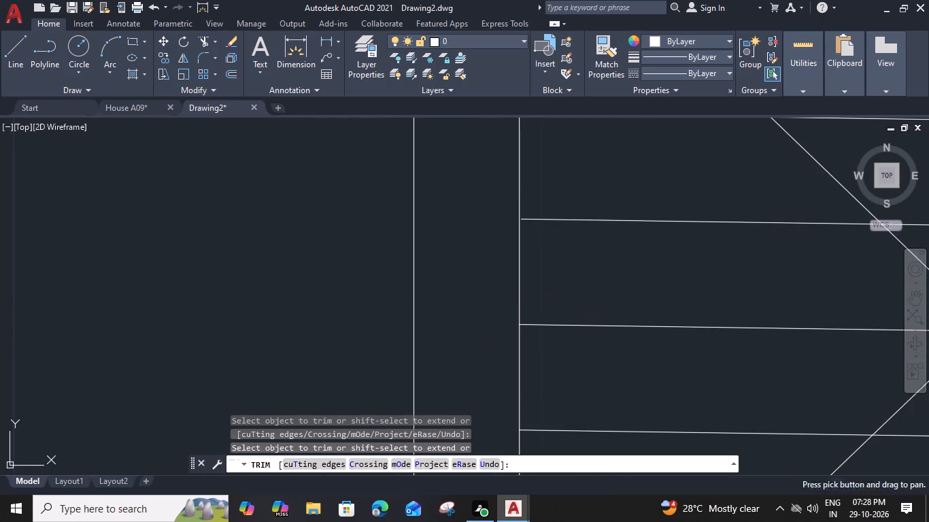
shift+click(566, 220)
middle_drag(581, 175, 528, 402)
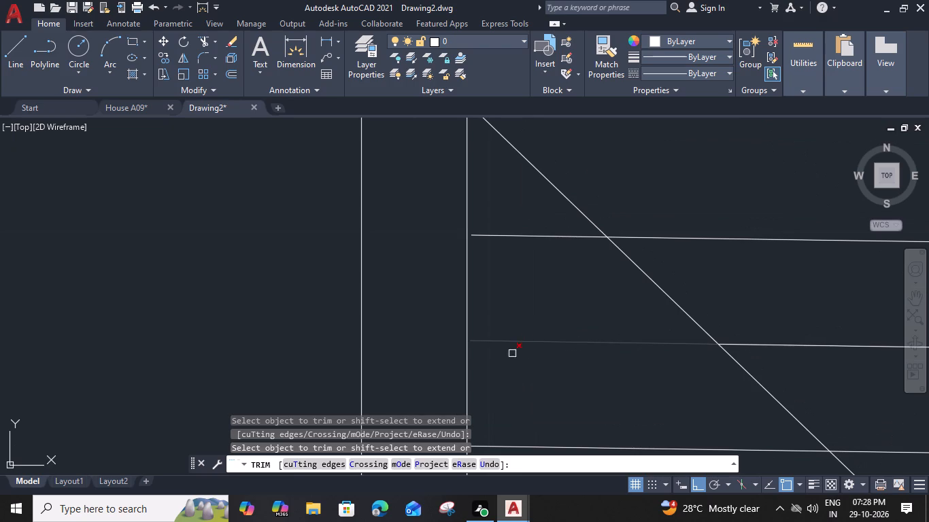
shift+click(550, 342)
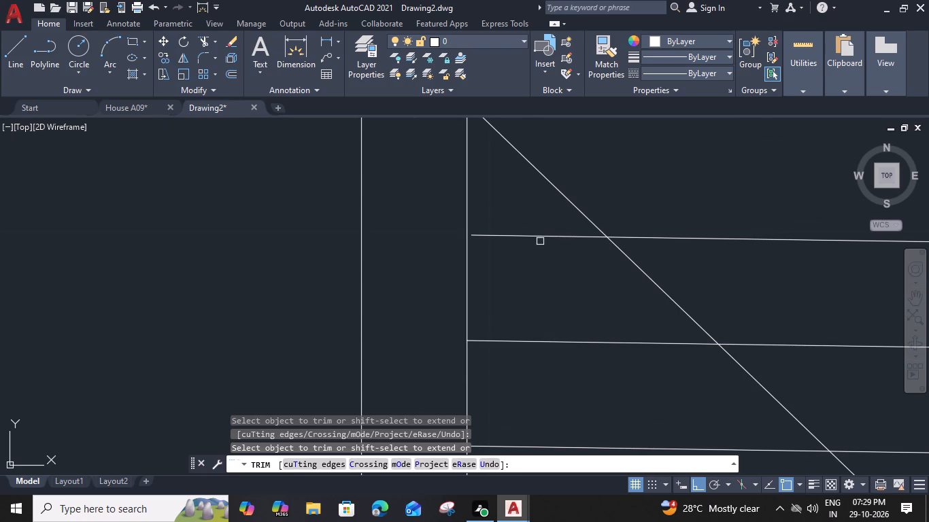
shift+click(539, 234)
key(Escape)
Set the linetype of the two crossing drainboard diagonals to ACAD_ISO02W100.
scroll(539, 234, down, 3)
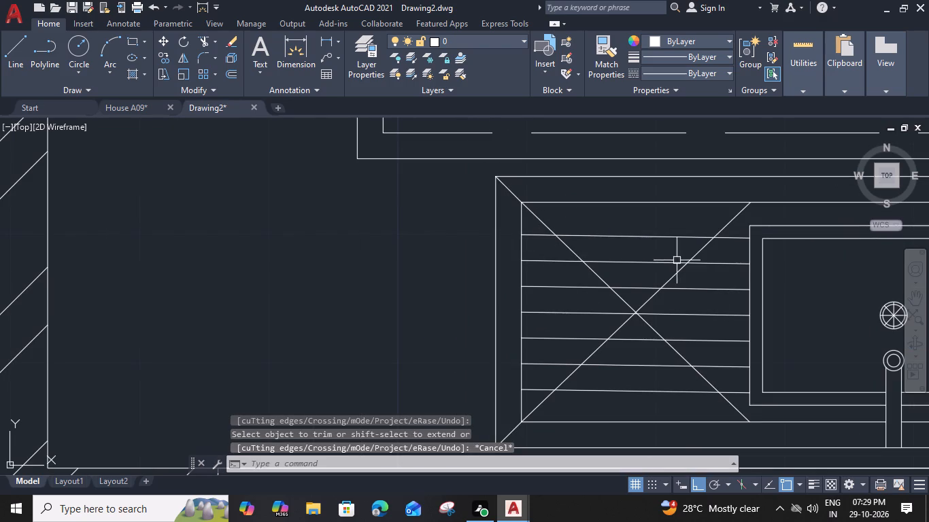
click(688, 276)
click(575, 279)
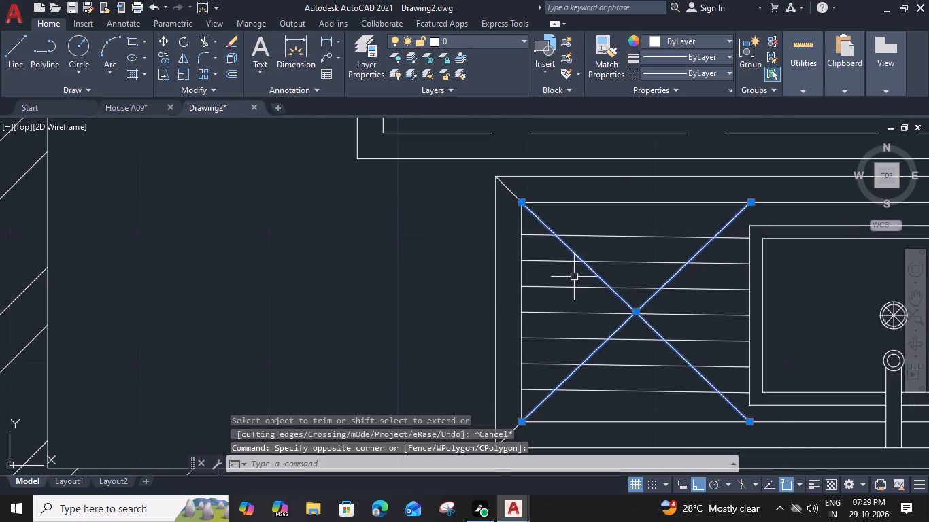
click(726, 71)
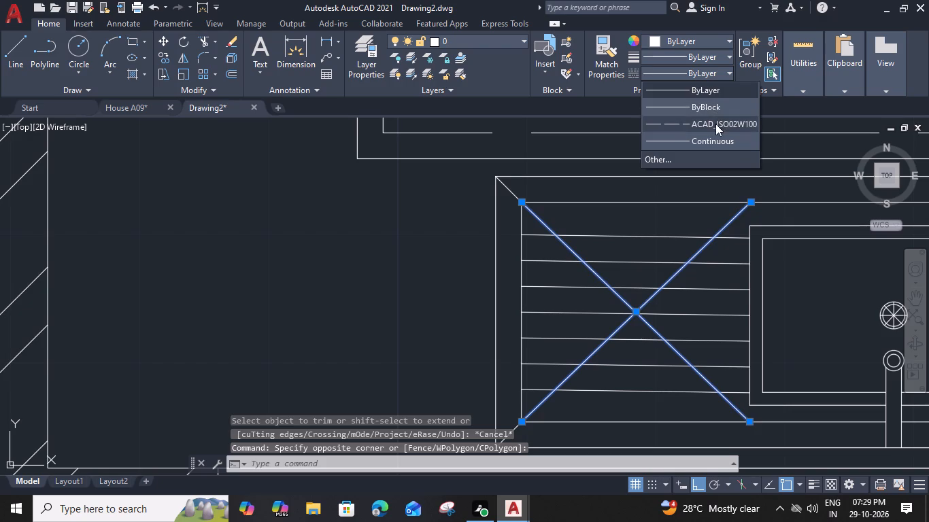
click(715, 124)
key(Escape)
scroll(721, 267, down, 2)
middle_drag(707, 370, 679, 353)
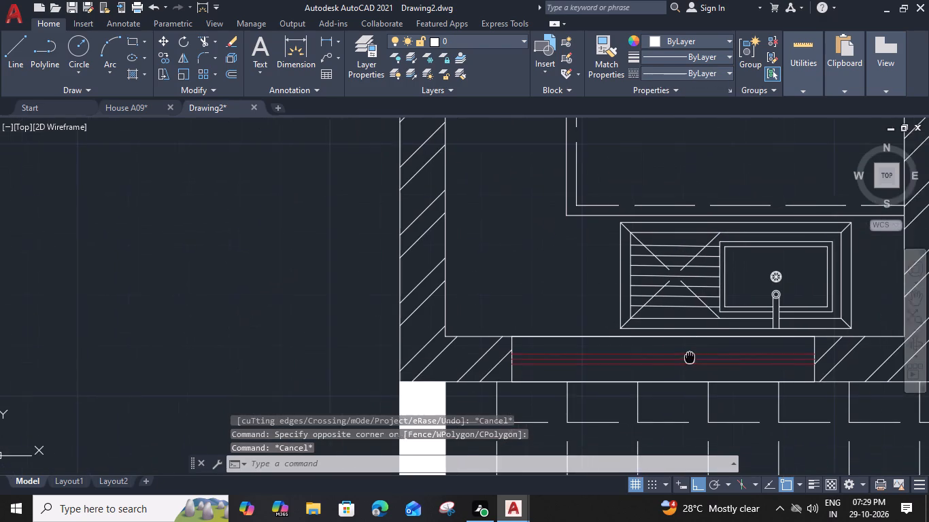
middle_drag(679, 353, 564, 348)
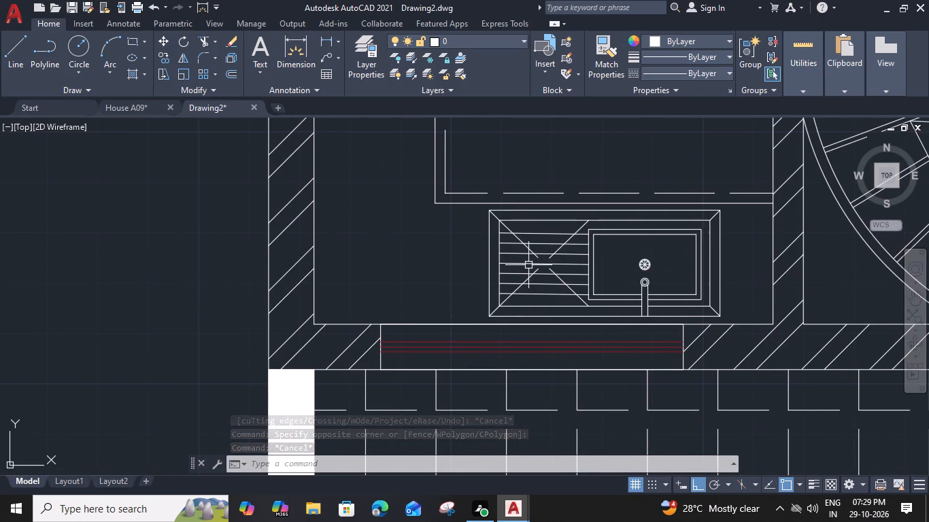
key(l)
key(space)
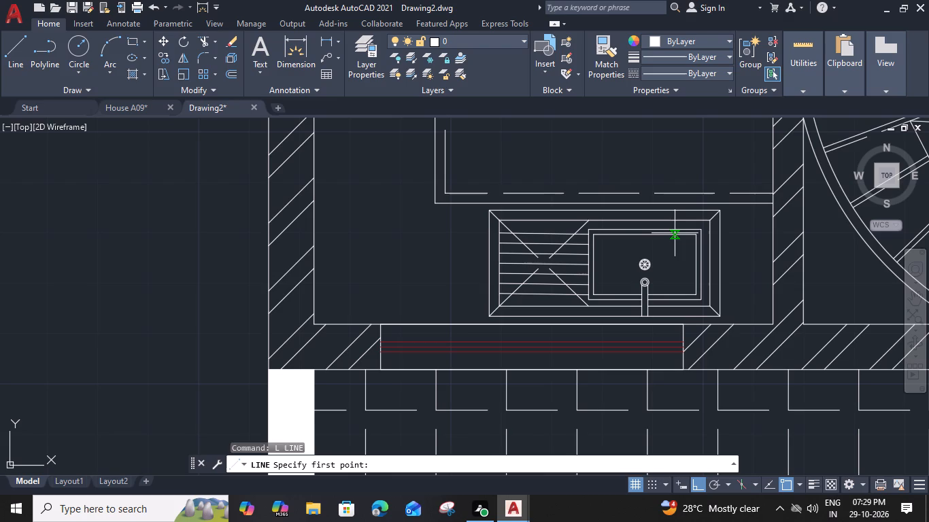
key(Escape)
Draw short lines joining the inner and outer rectangles of the sink basin at its two upper corners.
scroll(551, 247, down, 2)
middle_drag(564, 250, 481, 266)
scroll(482, 264, up, 4)
text(L)
key(space)
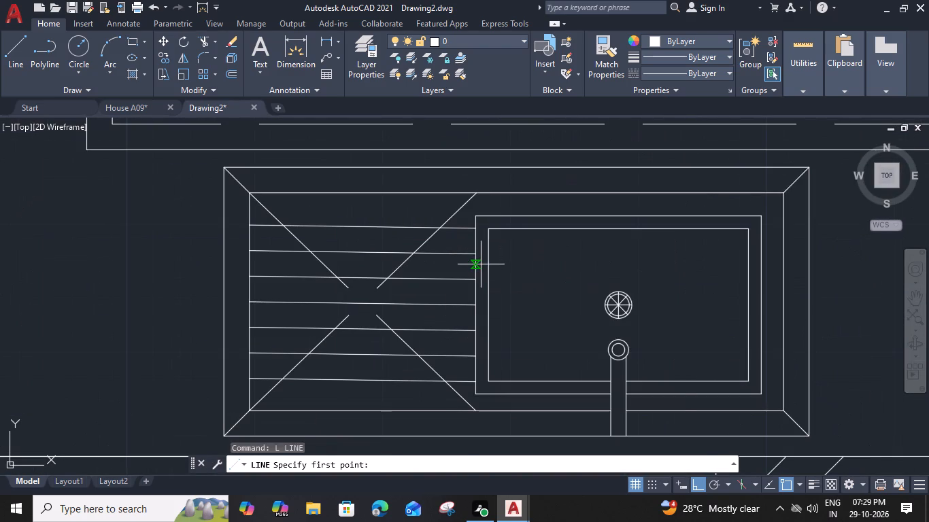
scroll(490, 217, up, 1)
click(486, 231)
click(468, 215)
key(space)
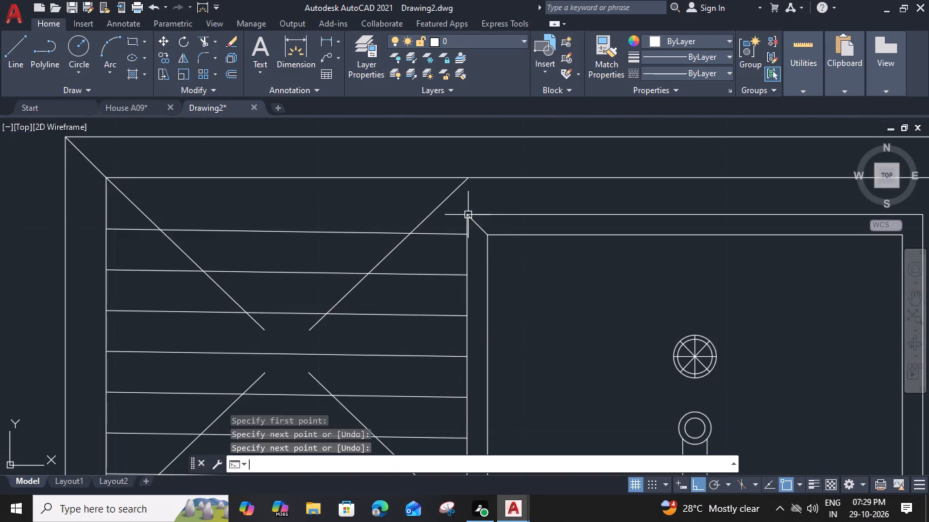
scroll(518, 279, down, 1)
middle_drag(575, 279, 441, 256)
key(space)
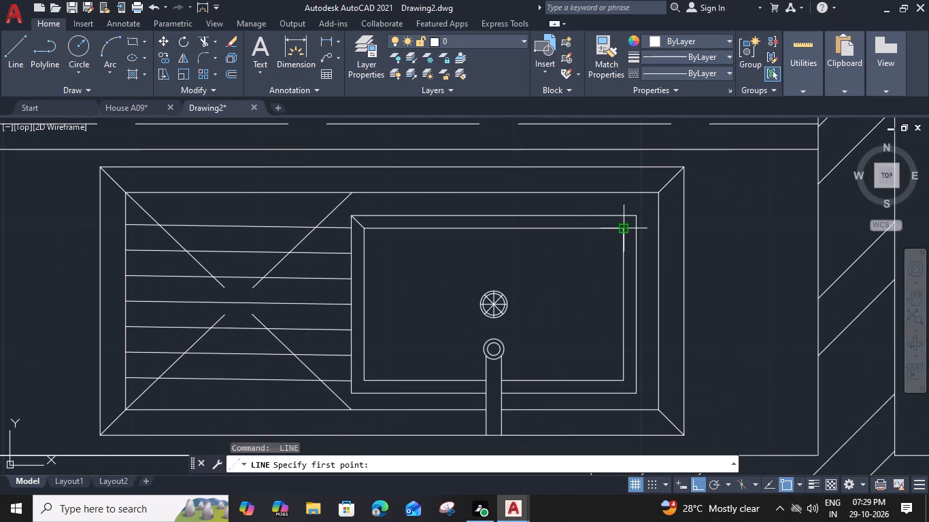
click(628, 226)
click(635, 219)
key(space)
Draw matching lines joining the basin's inner and outer rectangles at its two lower corners.
key(space)
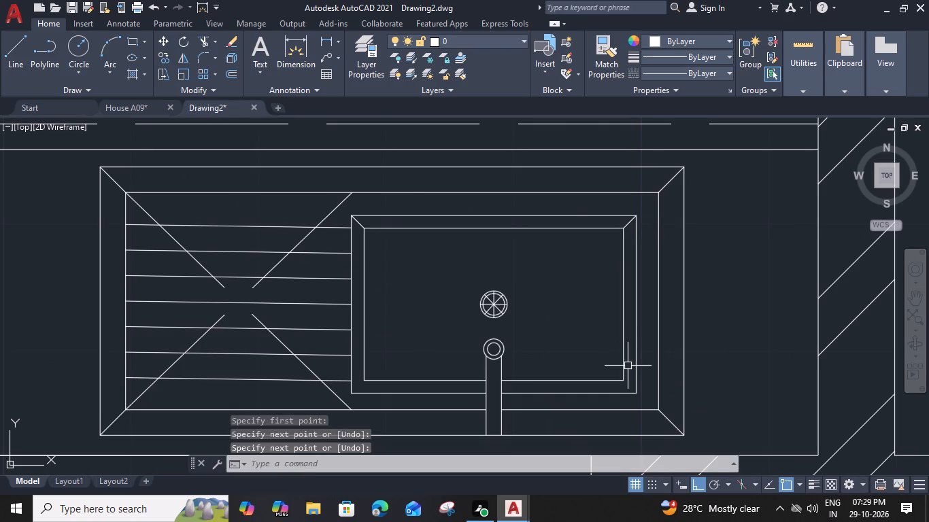
click(624, 384)
click(639, 398)
key(space)
key(space)
click(365, 382)
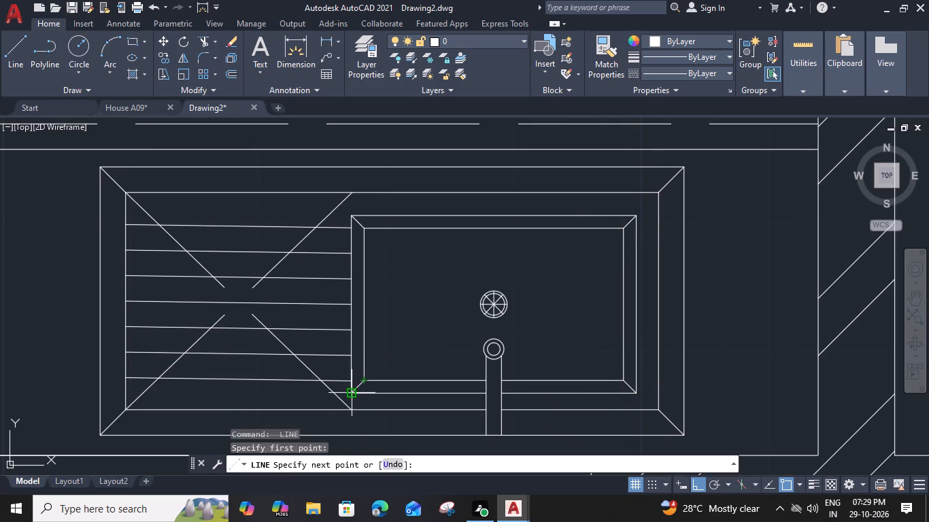
click(353, 392)
key(space)
Draw a tall rectangle on the kitchen counter between the west wall and the counter edge, beside the KITCHEN label.
scroll(350, 375, down, 2)
middle_drag(397, 327, 750, 325)
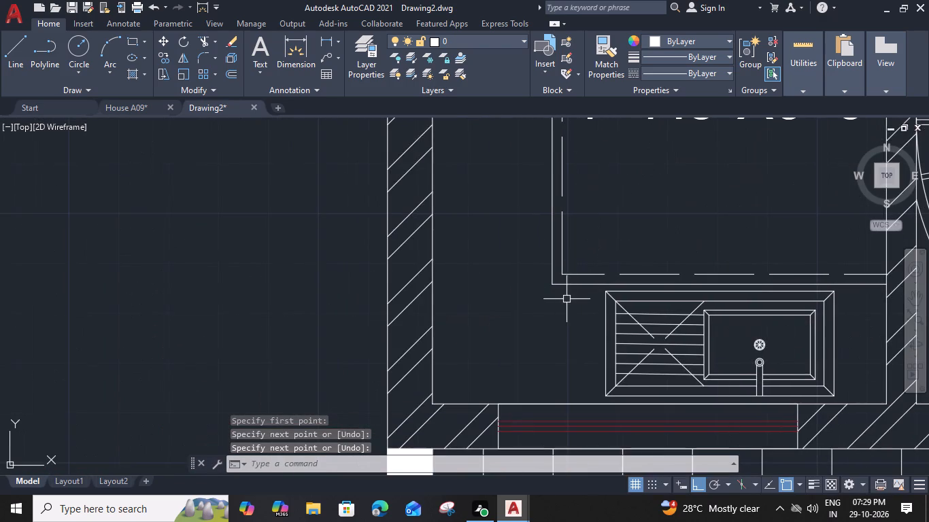
middle_drag(541, 263, 560, 403)
middle_drag(520, 266, 594, 346)
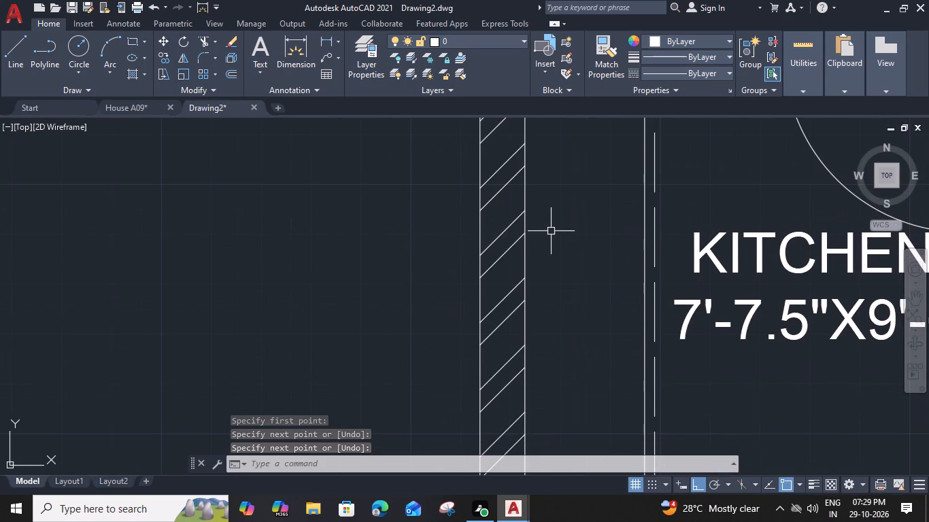
text(REC)
key(space)
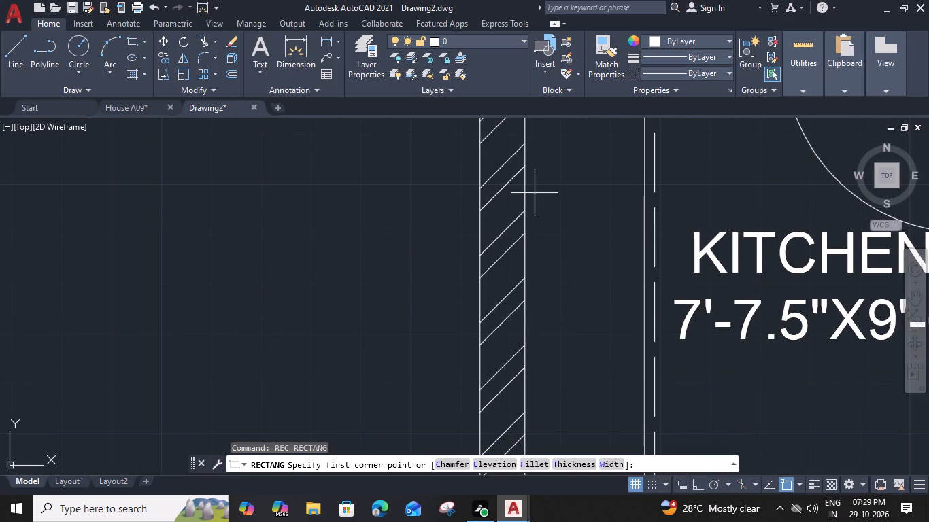
click(537, 169)
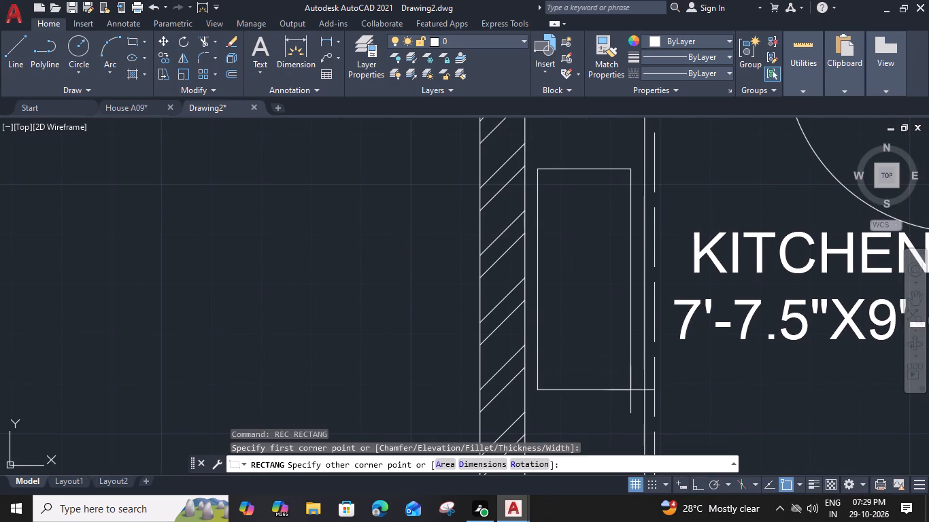
click(633, 394)
Offset the west counter's rectangle 2" inward.
click(598, 397)
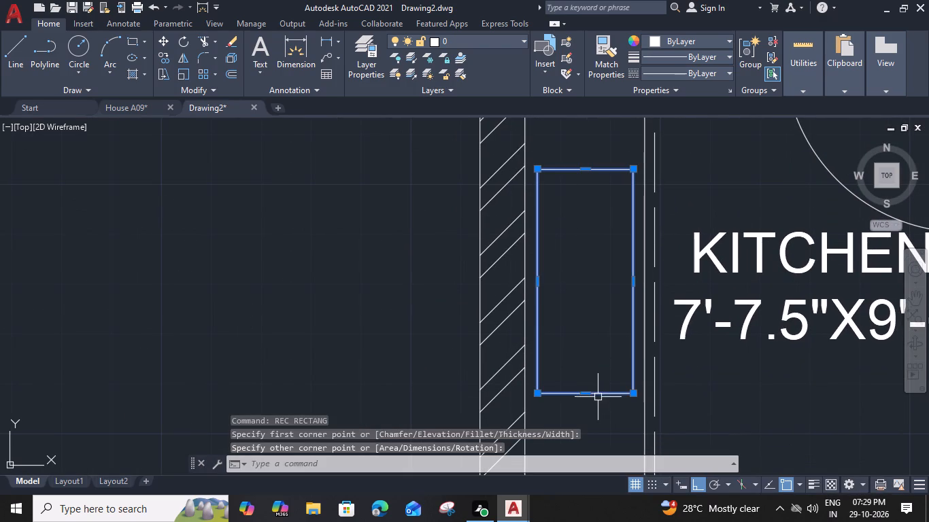
text(O 2)
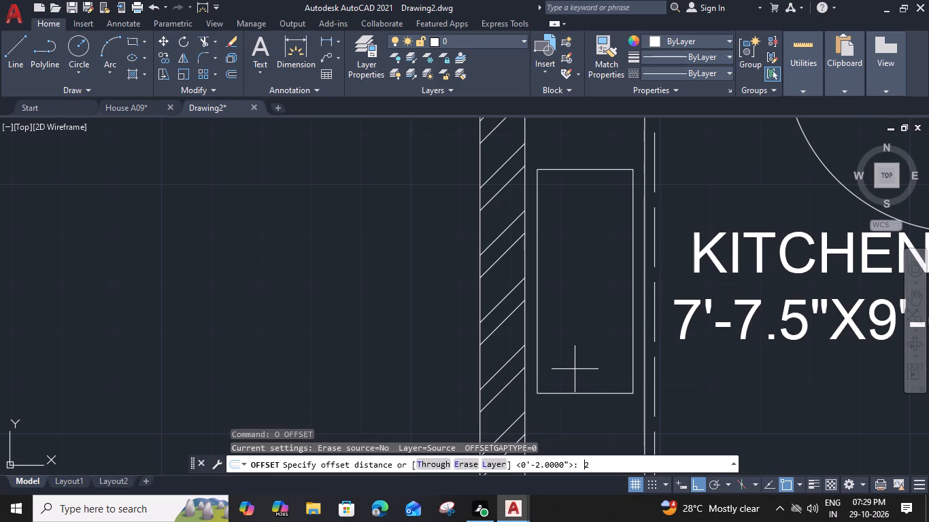
key(shift+quotedbl)
key(Return)
drag(571, 327, 569, 313)
key(Escape)
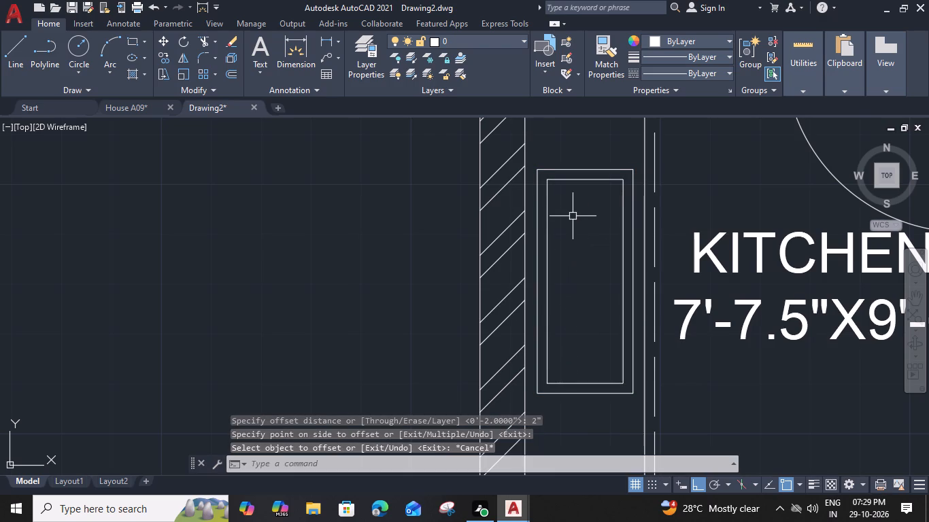
Draw lines joining the inner and outer rectangles on the west counter at their two lower corners.
middle_drag(584, 244, 567, 261)
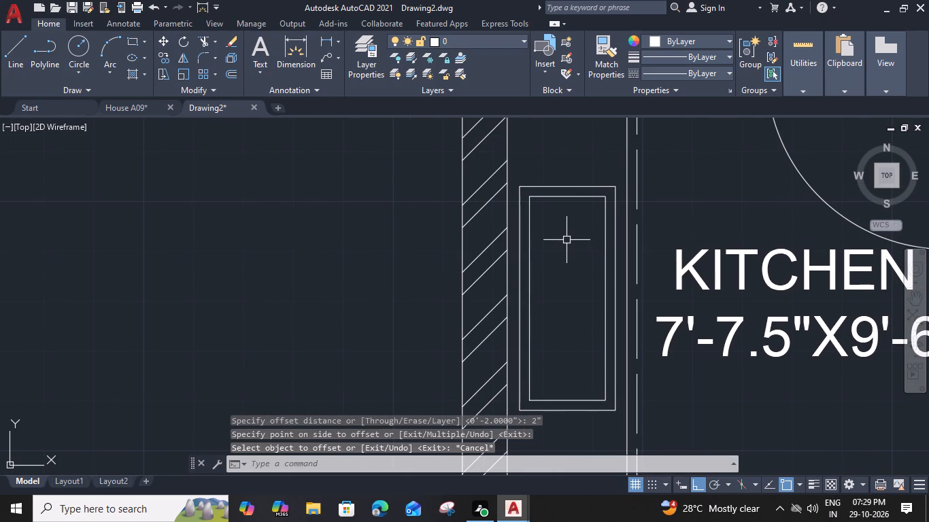
text(L)
key(space)
scroll(543, 398, up, 1)
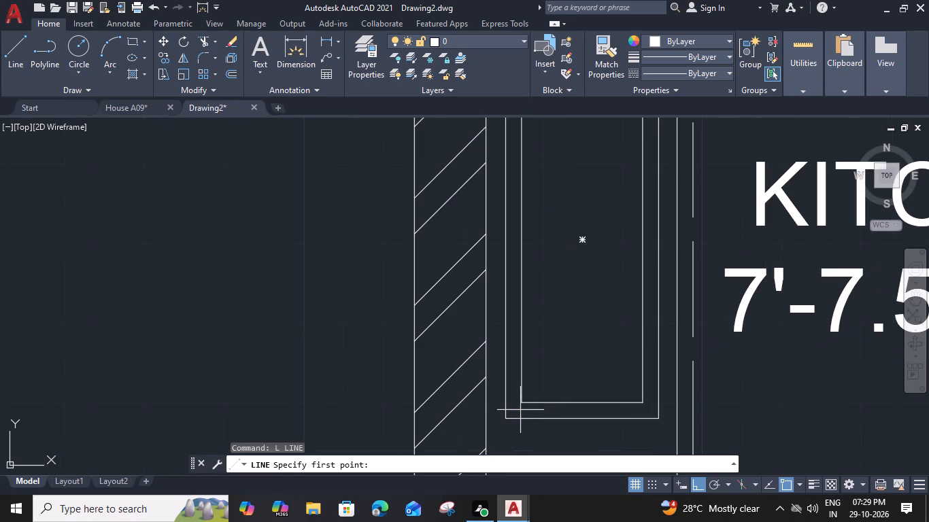
click(522, 404)
click(507, 417)
key(space)
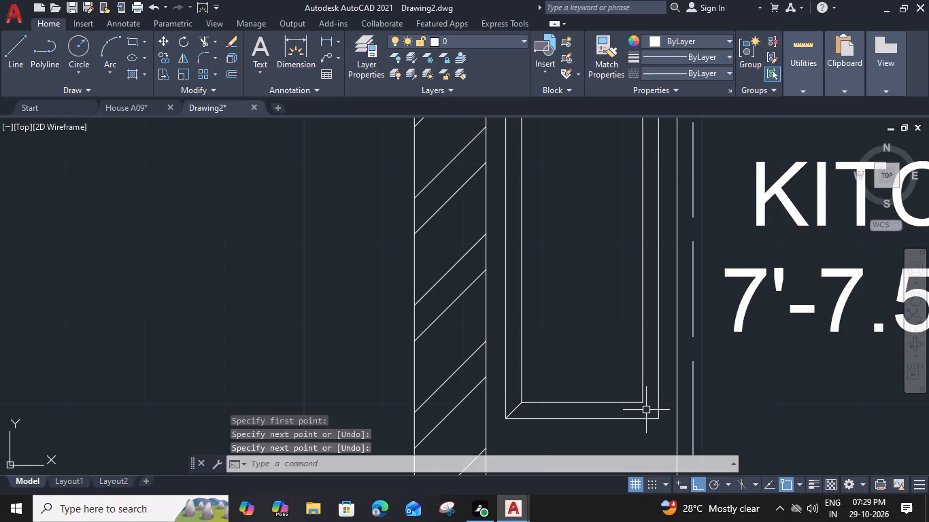
key(space)
click(644, 404)
click(657, 417)
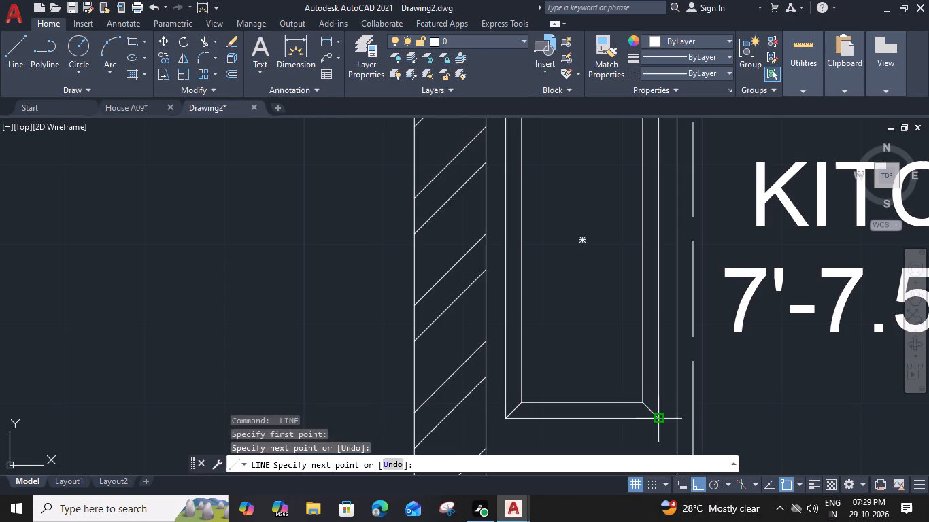
key(space)
Draw lines joining the inner and outer rectangles on the west counter at their two upper corners.
middle_drag(571, 275, 571, 430)
scroll(630, 233, up, 1)
key(space)
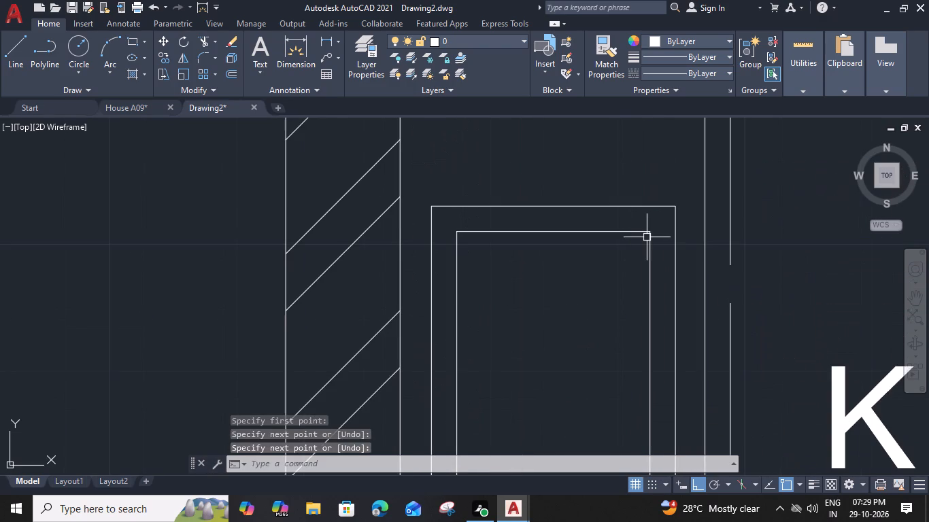
click(652, 234)
click(677, 207)
key(space)
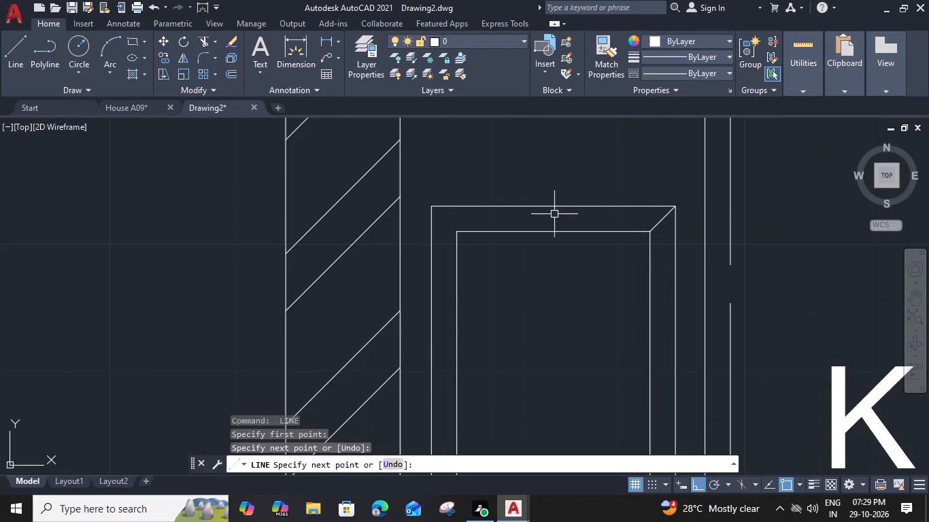
key(space)
click(461, 228)
click(433, 209)
key(space)
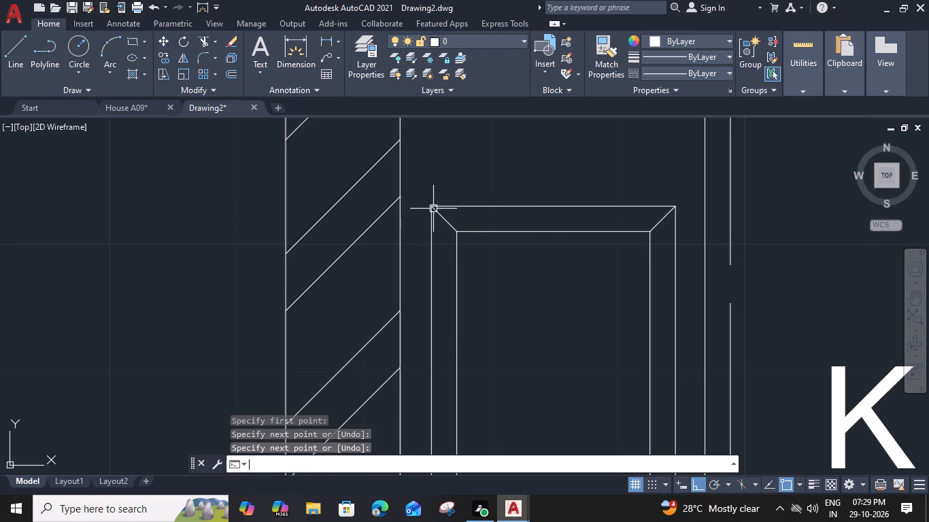
Draw a circle of about 4.5" radius inside the upper part of the west counter fixture's inner rectangle.
scroll(549, 322, down, 1)
middle_drag(556, 321, 559, 288)
text(C)
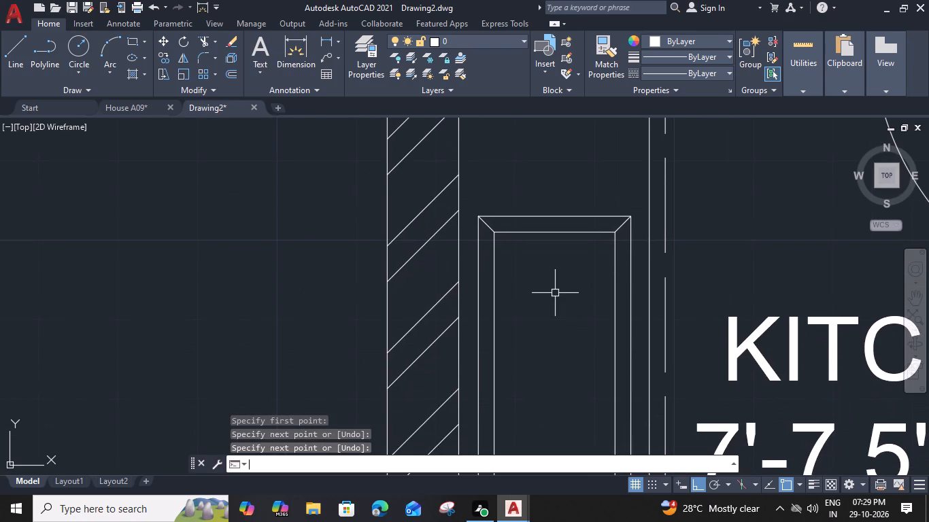
key(space)
click(556, 312)
scroll(590, 323, up, 1)
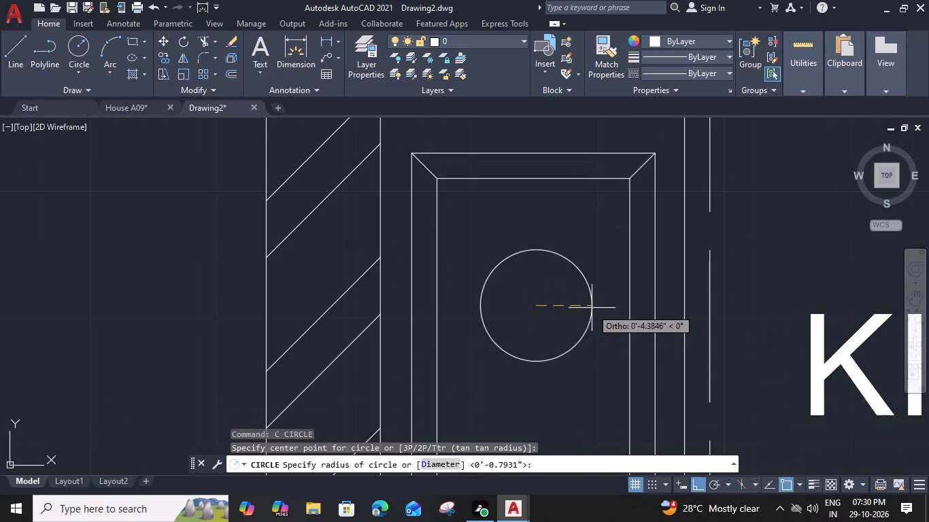
click(595, 307)
Offset the circle in 1" steps, three times inward and once outward, to form concentric rings.
click(596, 318)
text(O)
key(space)
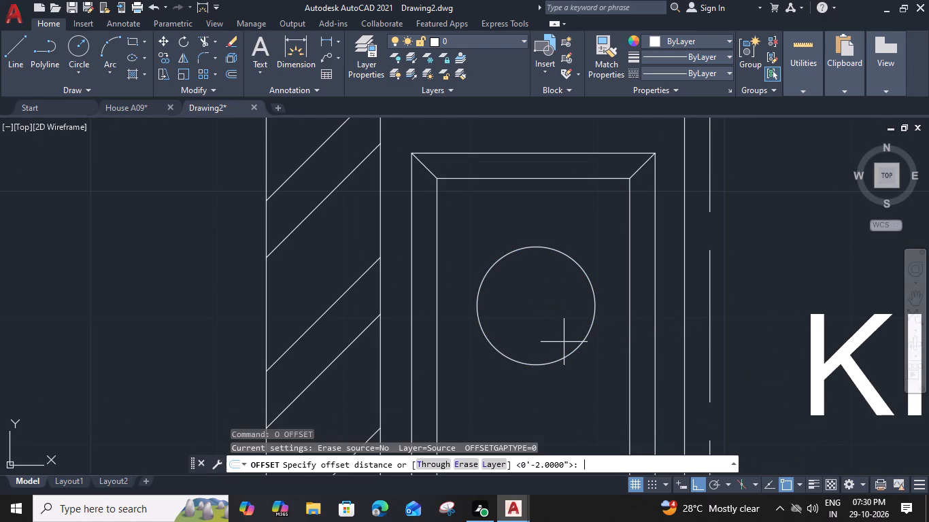
key(1)
key(shift+quotedbl)
key(Return)
click(541, 324)
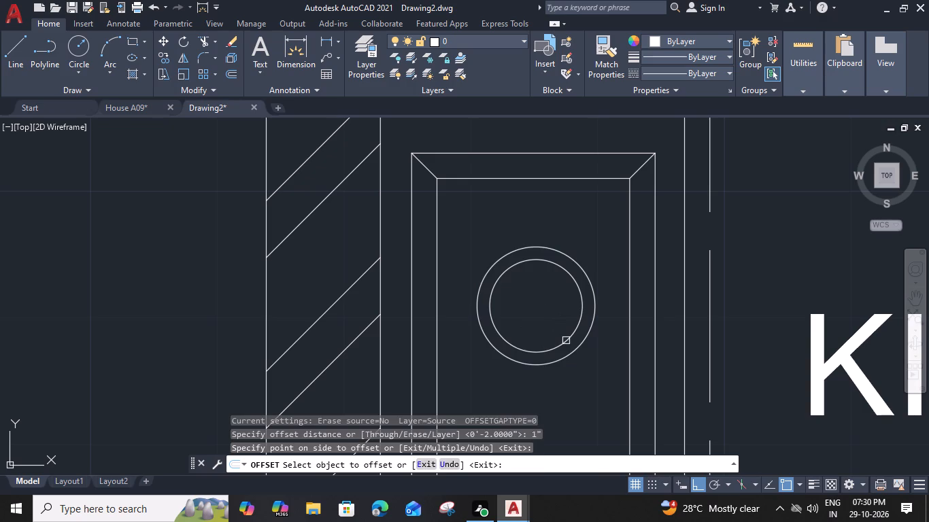
click(568, 342)
click(547, 324)
click(556, 330)
click(545, 323)
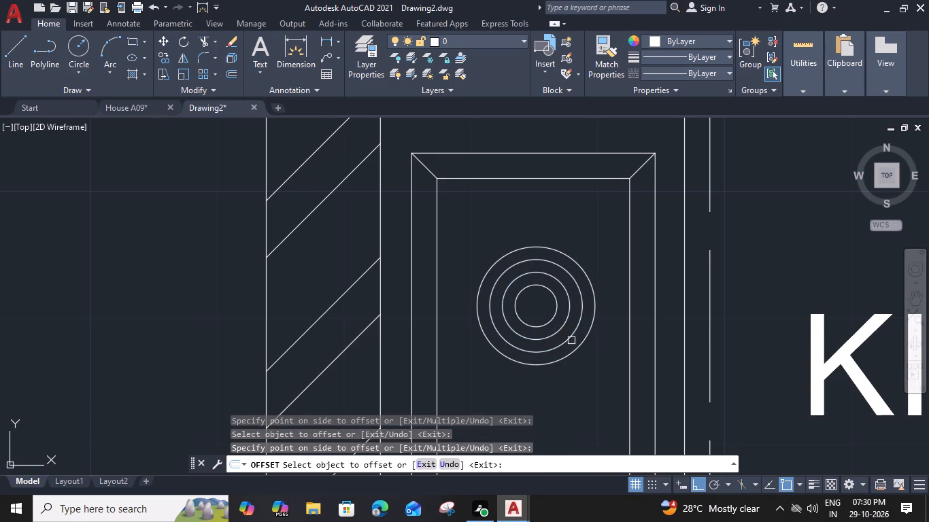
click(576, 354)
click(586, 375)
key(Escape)
Delete the middle one of the five concentric circles.
click(567, 336)
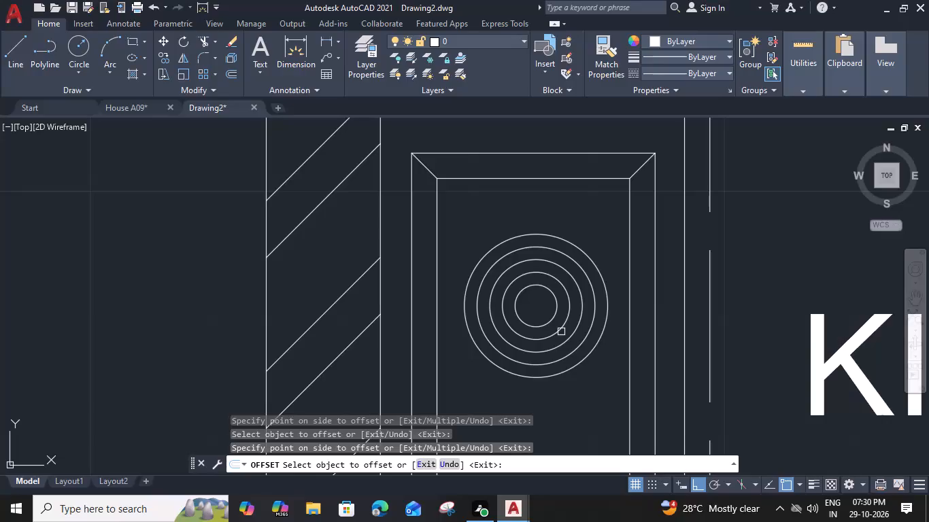
key(Delete)
Draw a vertical and a horizontal line across the outermost circle through the centre of the rings.
text(L)
key(space)
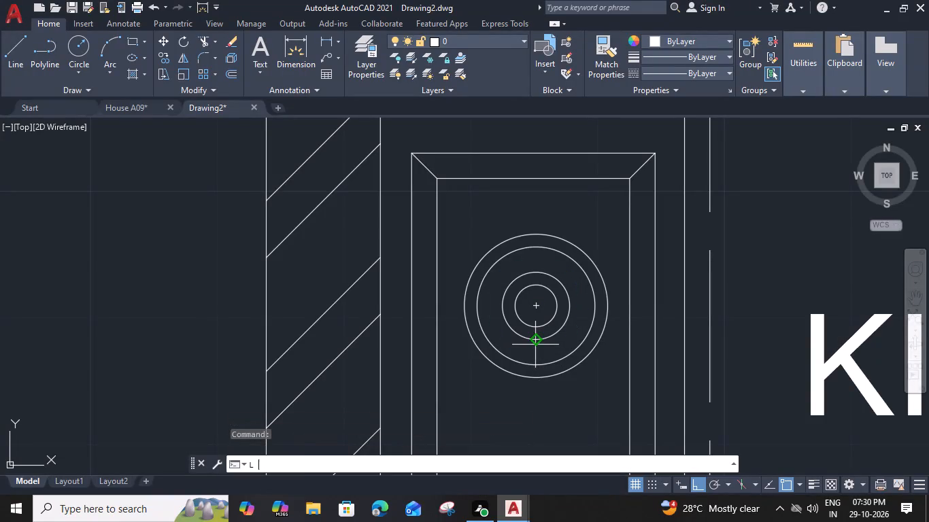
click(534, 238)
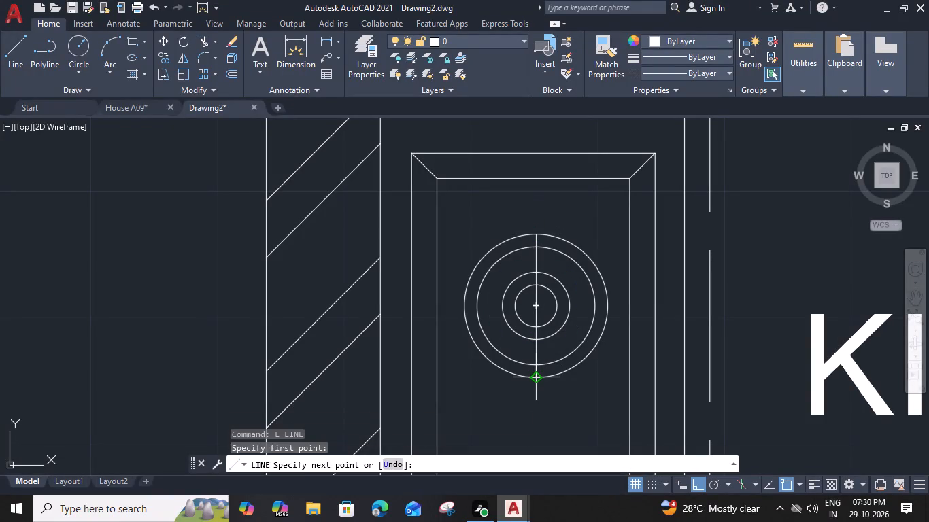
click(536, 379)
key(space)
key(space)
click(462, 307)
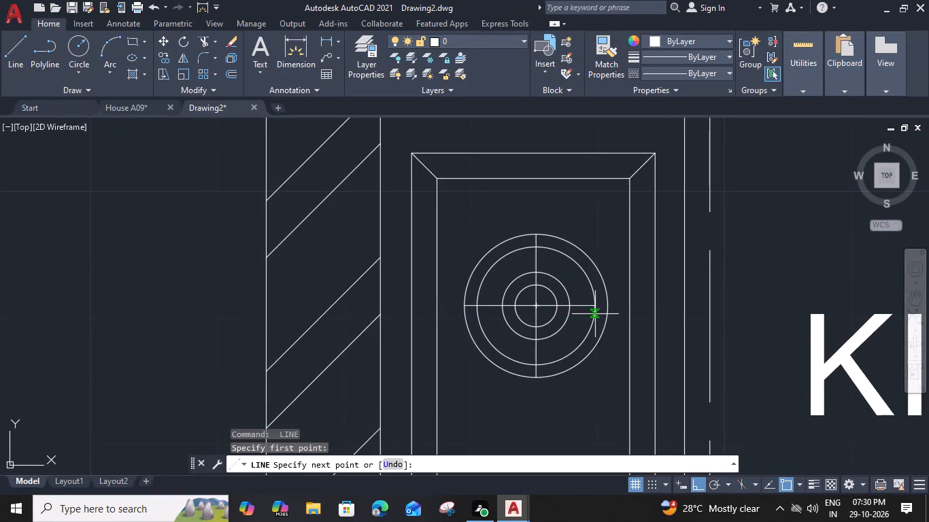
click(607, 308)
key(space)
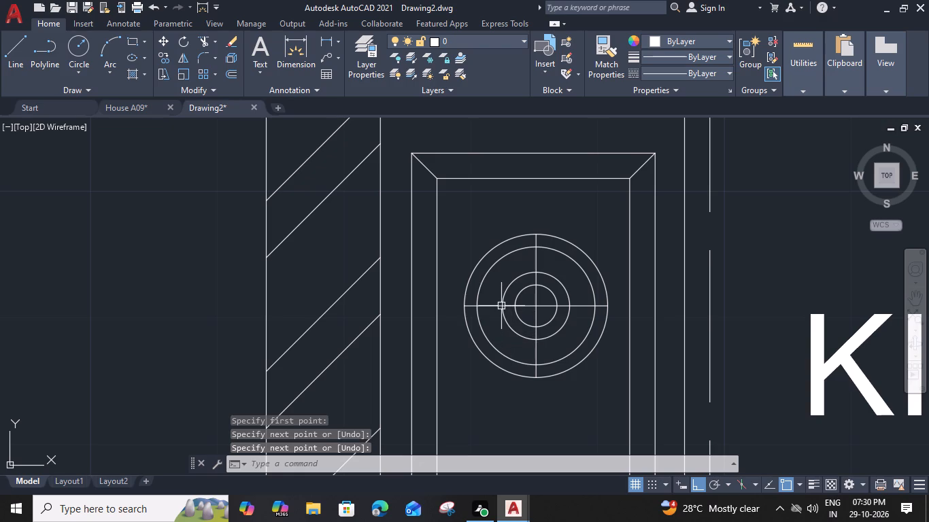
Offset the horizontal and vertical centre lines of the rings 0.6" to both sides.
click(501, 306)
text(O 0)
text(.6)
key(shift+quotedbl)
key(Return)
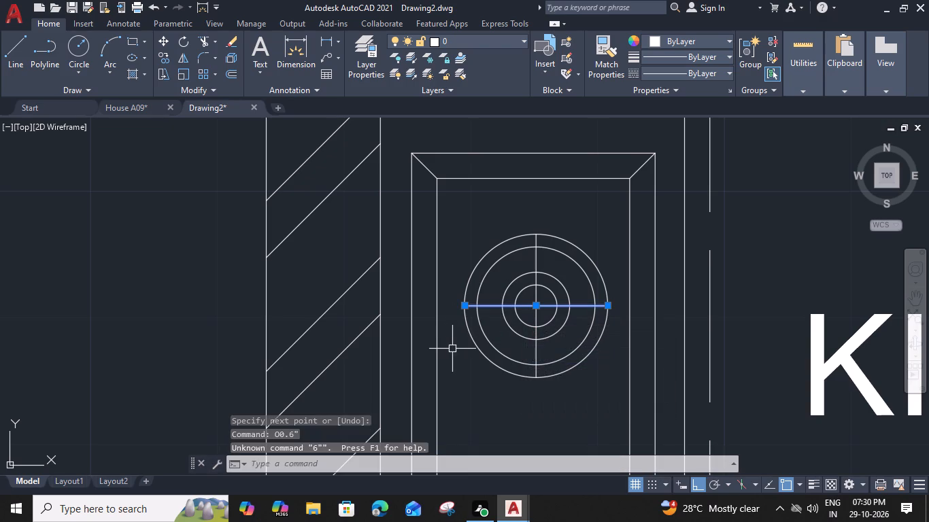
text(O 0.6")
key(Return)
drag(462, 376, 462, 368)
scroll(486, 279, up, 2)
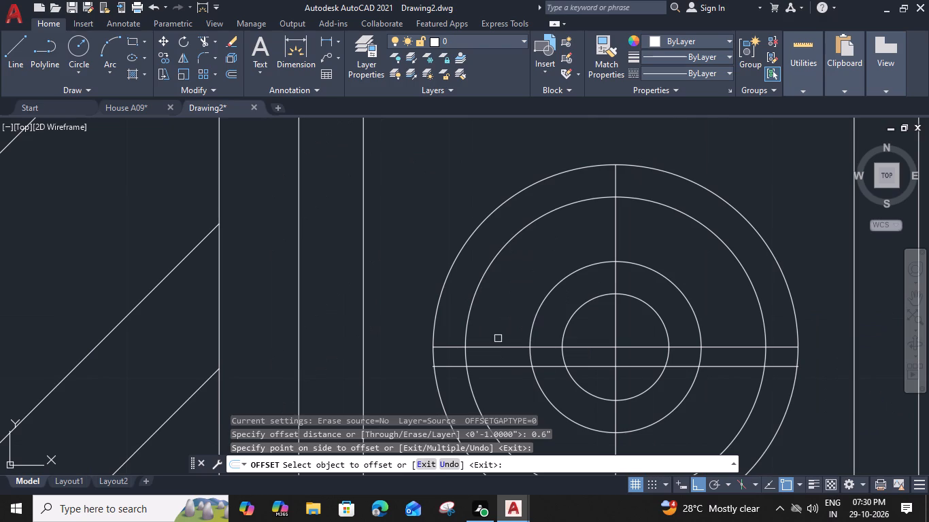
click(500, 347)
click(496, 285)
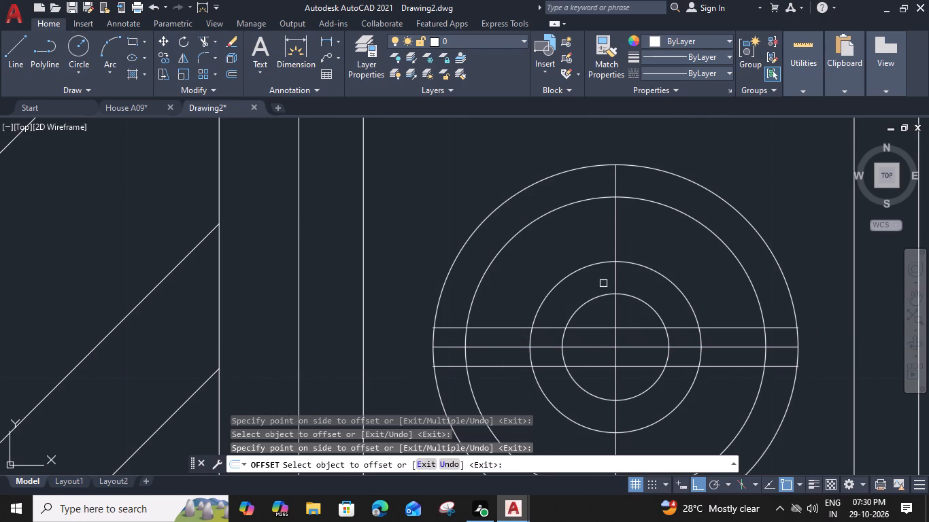
click(615, 279)
click(666, 288)
click(618, 272)
click(537, 283)
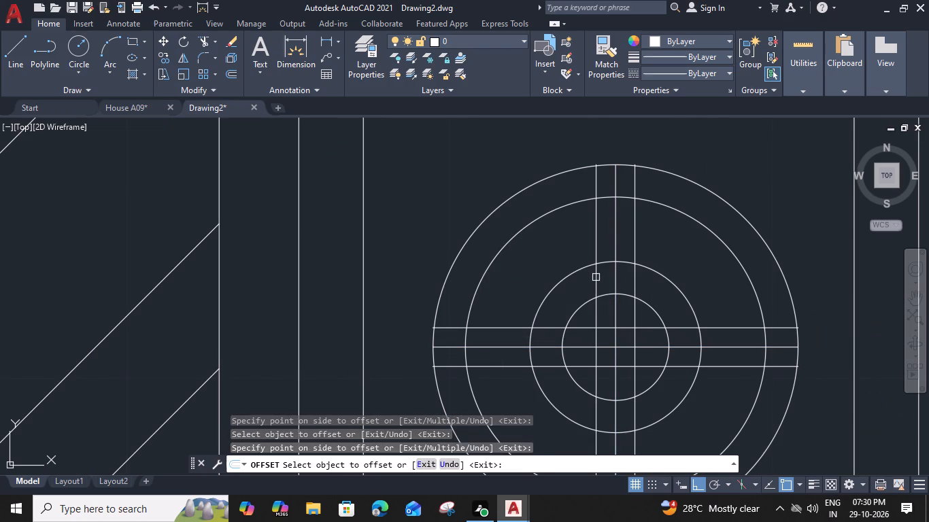
key(Escape)
Delete the original vertical and horizontal centre lines of the rings.
click(616, 281)
key(Delete)
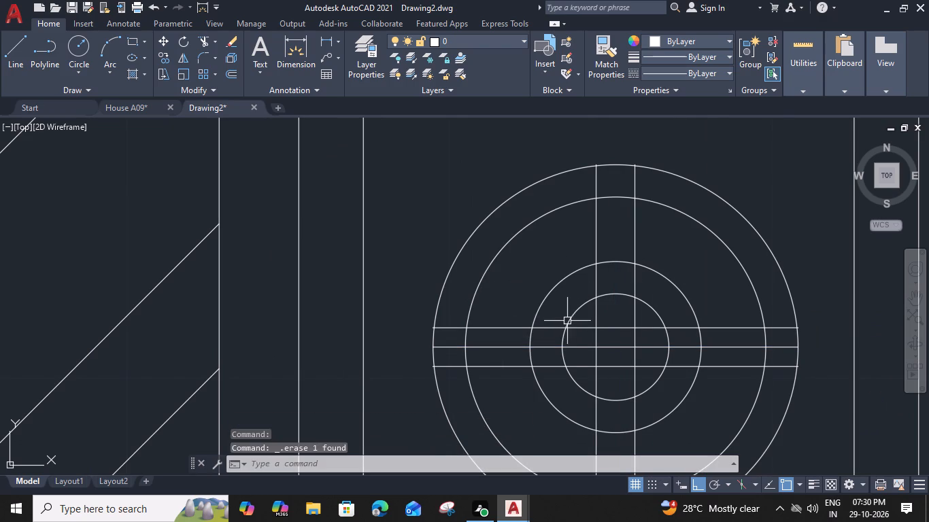
click(580, 347)
key(Delete)
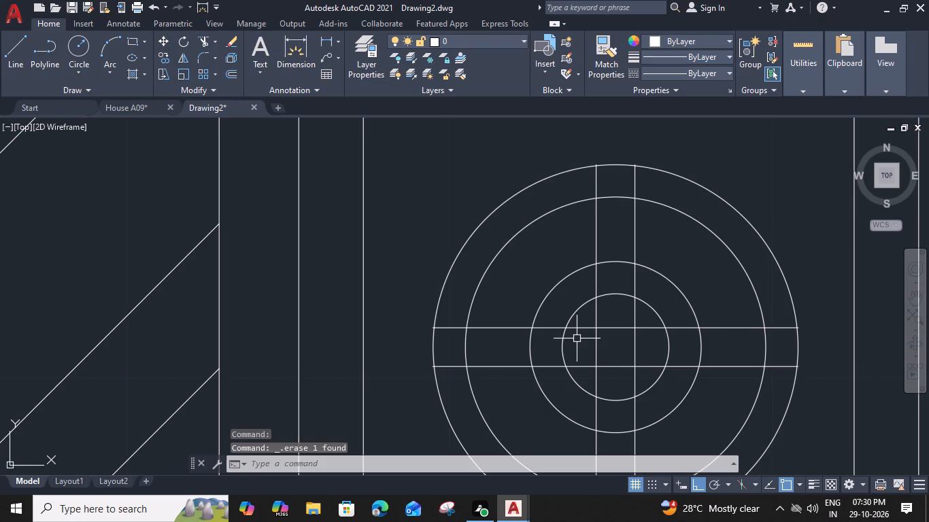
Offset each of the four crossing lines 0.2" outward from the rings' centre to form narrow double bars.
middle_drag(606, 353, 575, 313)
click(654, 290)
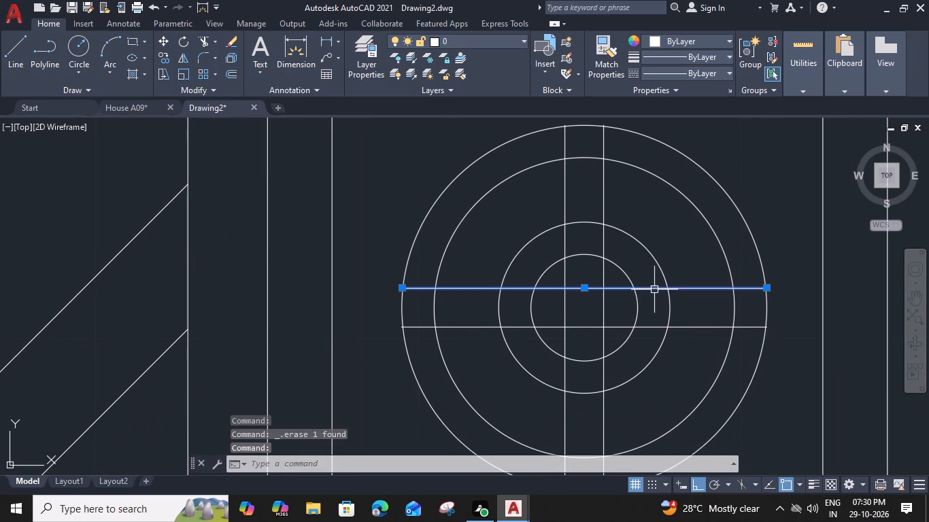
key(o)
key(space)
text(0.)
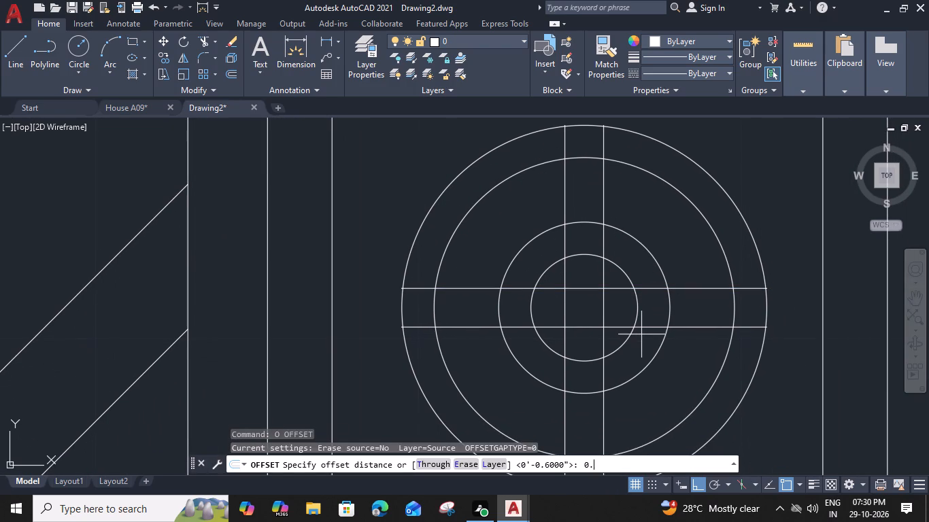
key(1)
key(BackSpace)
key(2)
key(shift+quotedbl)
key(Return)
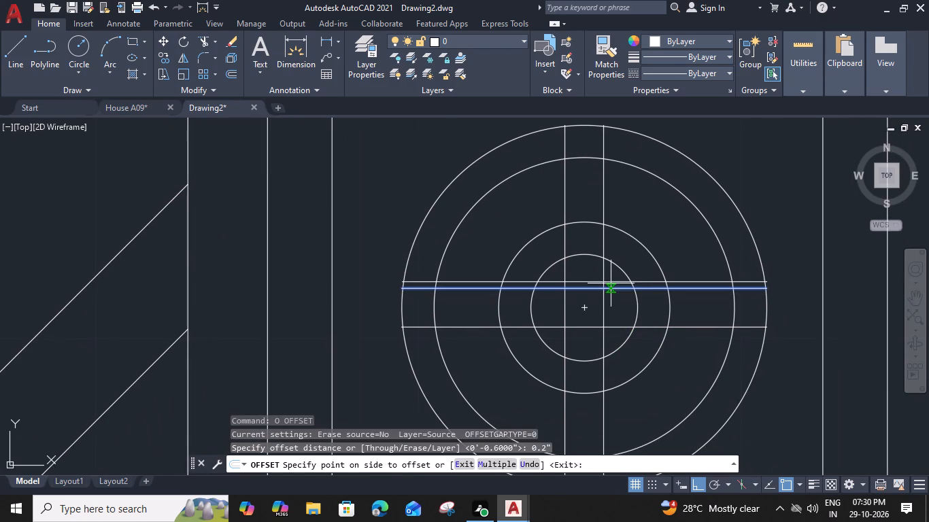
click(611, 275)
click(623, 329)
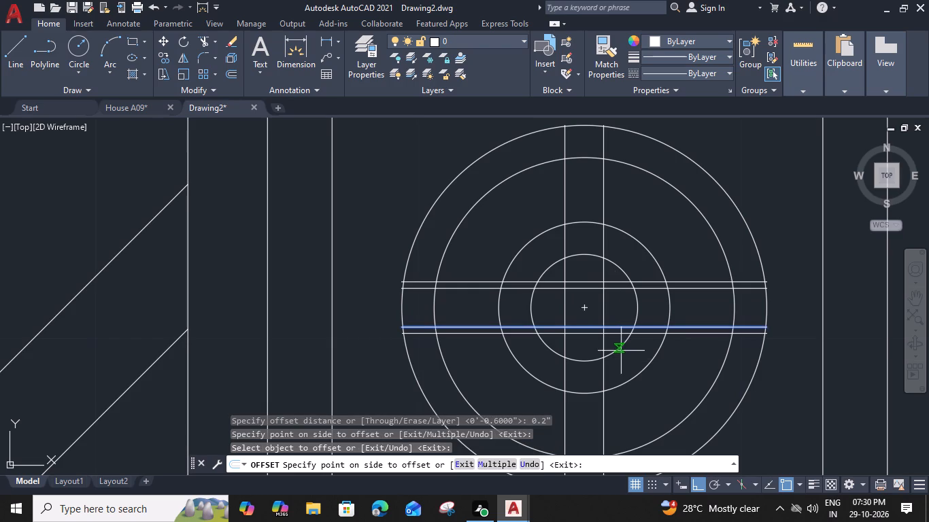
click(662, 413)
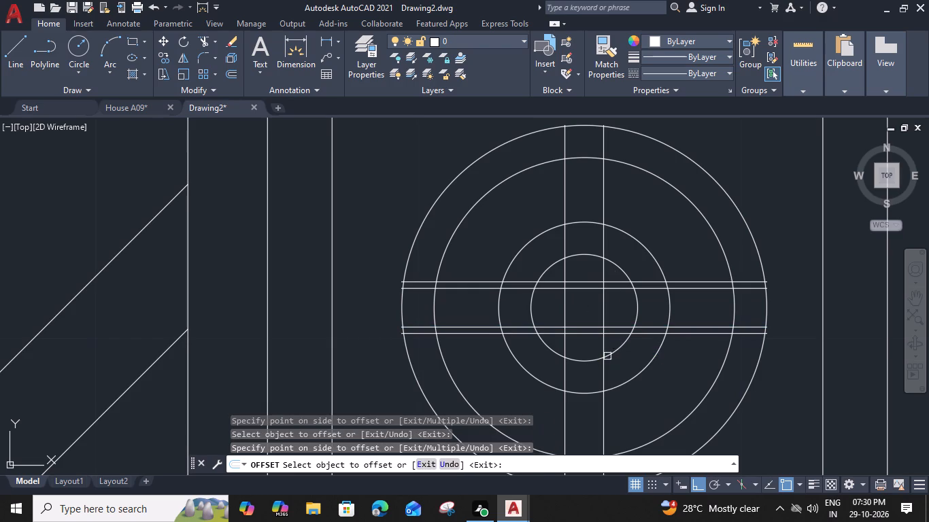
click(603, 379)
click(639, 379)
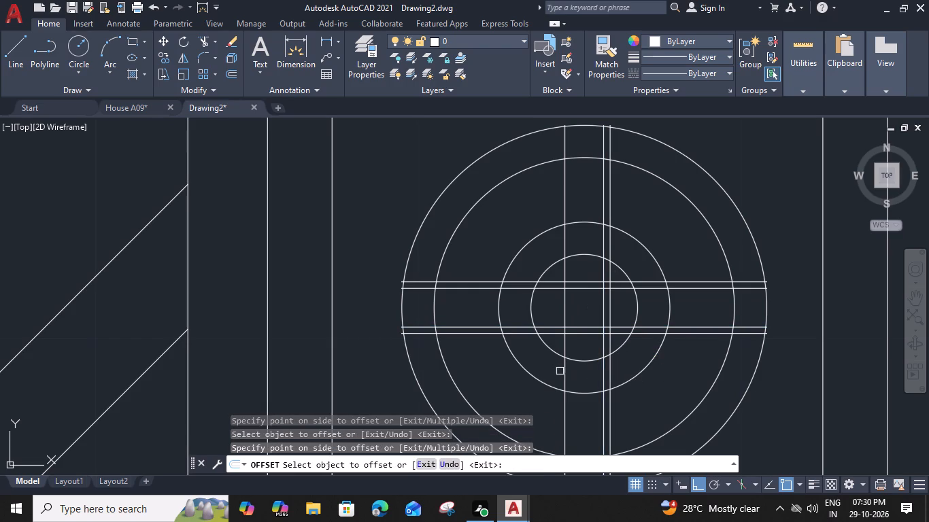
click(564, 372)
click(505, 379)
key(Escape)
Trim the ends of the four horizontal lines that project past the outermost circle on its west side.
text(TR)
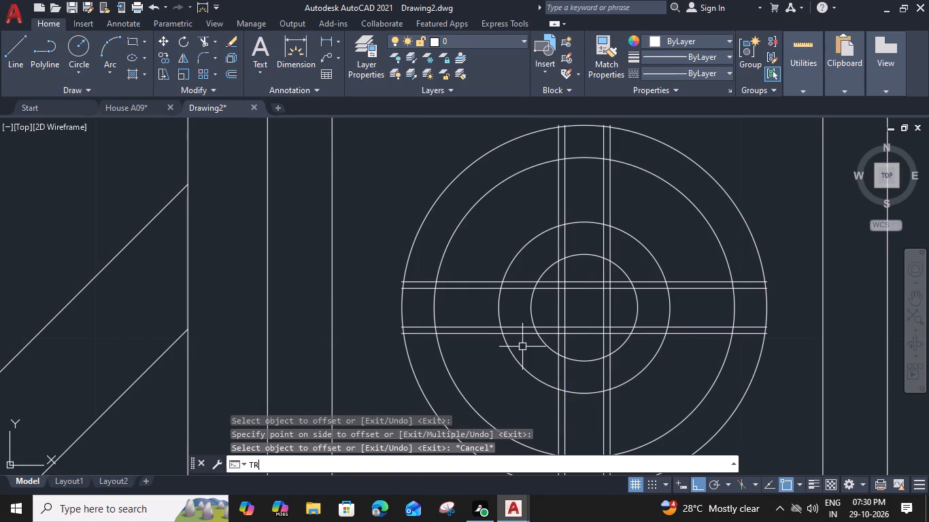
key(space)
scroll(390, 277, up, 3)
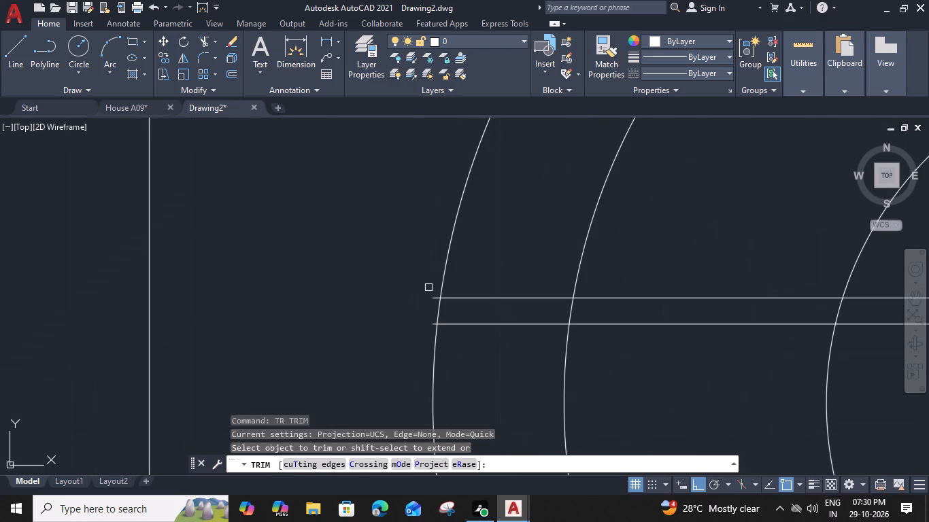
scroll(429, 289, up, 3)
click(452, 298)
middle_drag(450, 378, 466, 289)
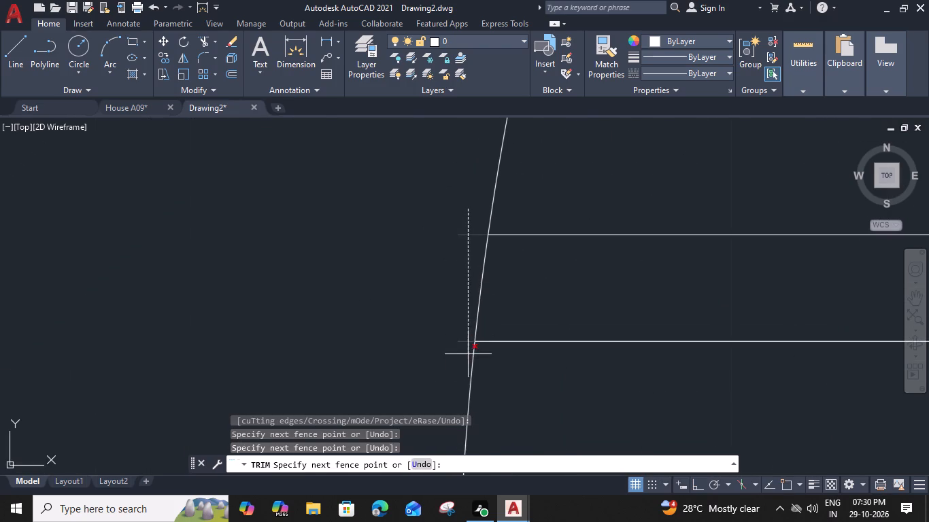
click(467, 354)
scroll(465, 350, down, 2)
middle_drag(426, 342, 439, 109)
scroll(467, 402, up, 2)
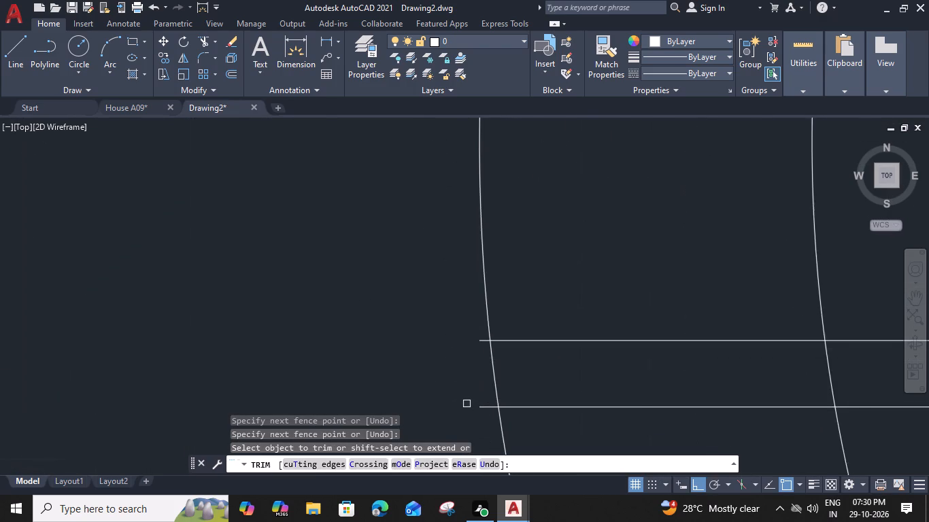
click(490, 294)
click(495, 418)
scroll(495, 419, down, 3)
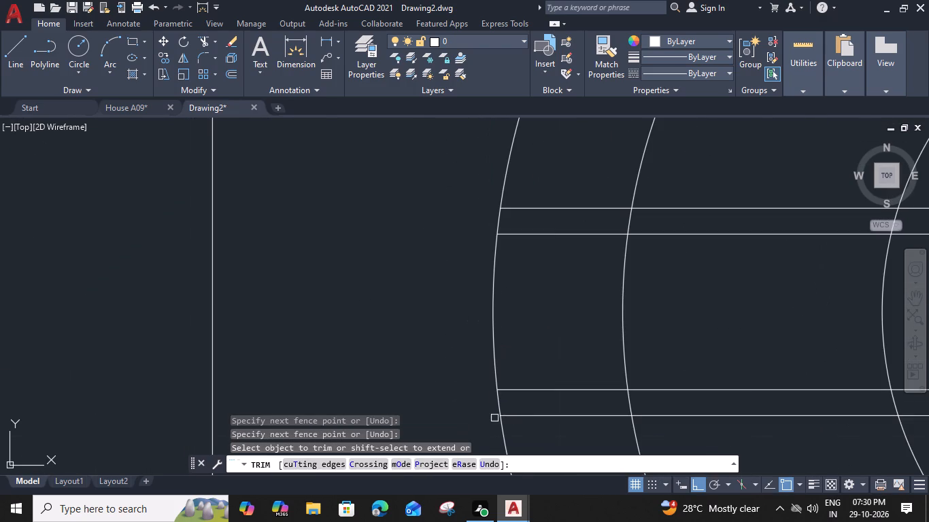
Trim the ring arcs within the west part of both horizontal bars and open their crossings with the west vertical bar.
click(588, 404)
middle_drag(717, 400, 396, 387)
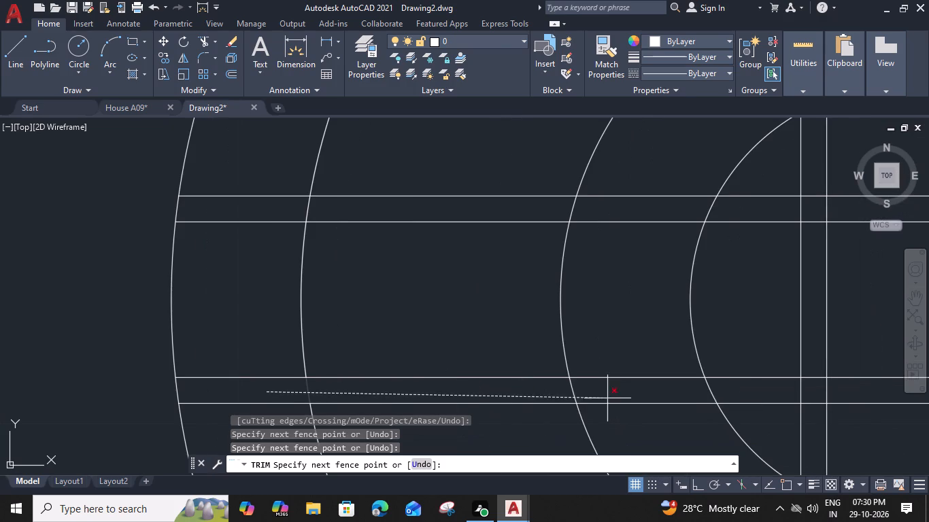
click(761, 388)
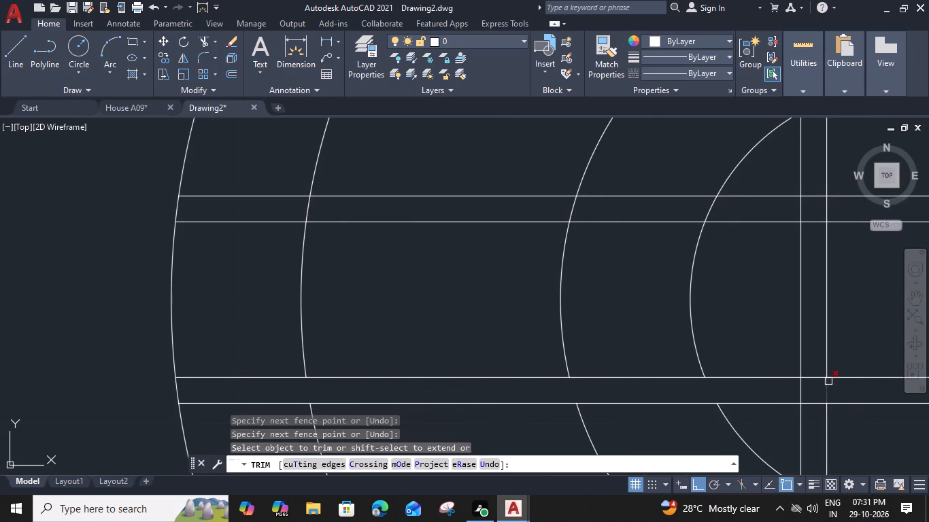
click(814, 378)
click(829, 385)
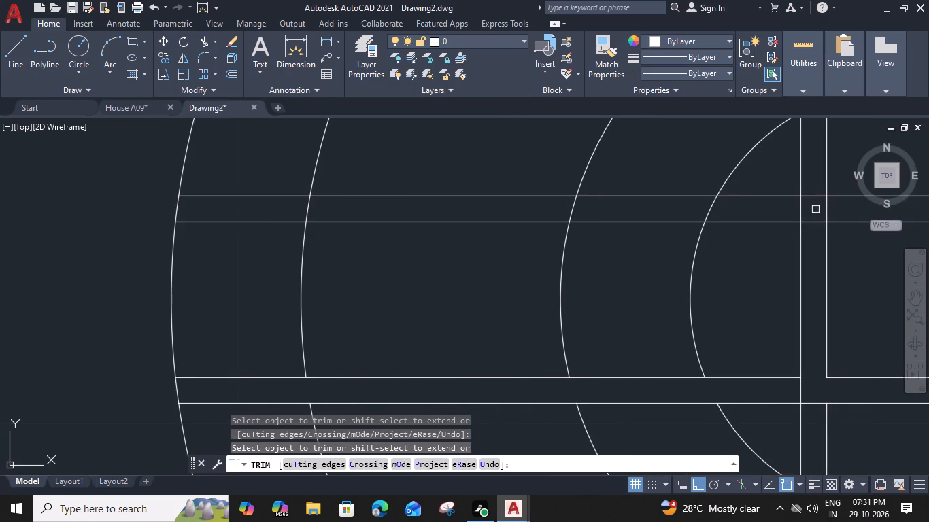
click(832, 206)
click(819, 226)
drag(762, 211, 754, 211)
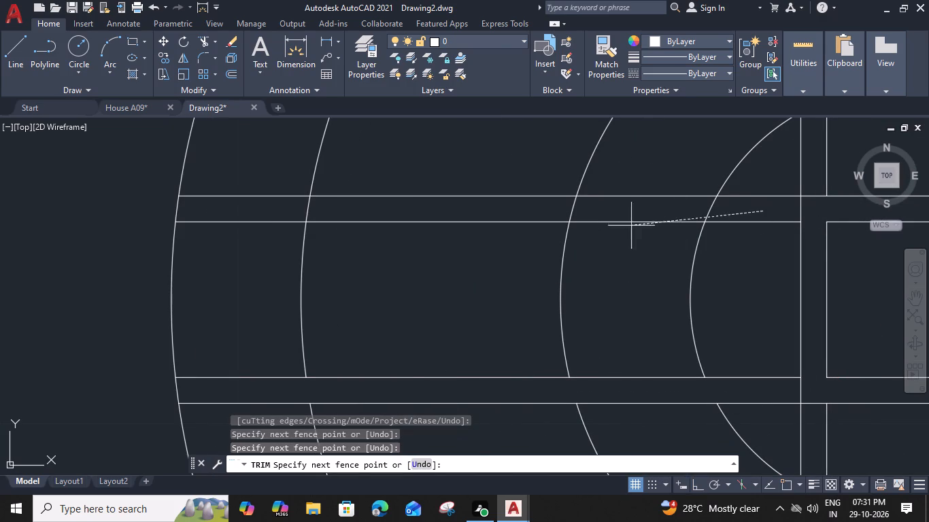
middle_drag(537, 209, 728, 228)
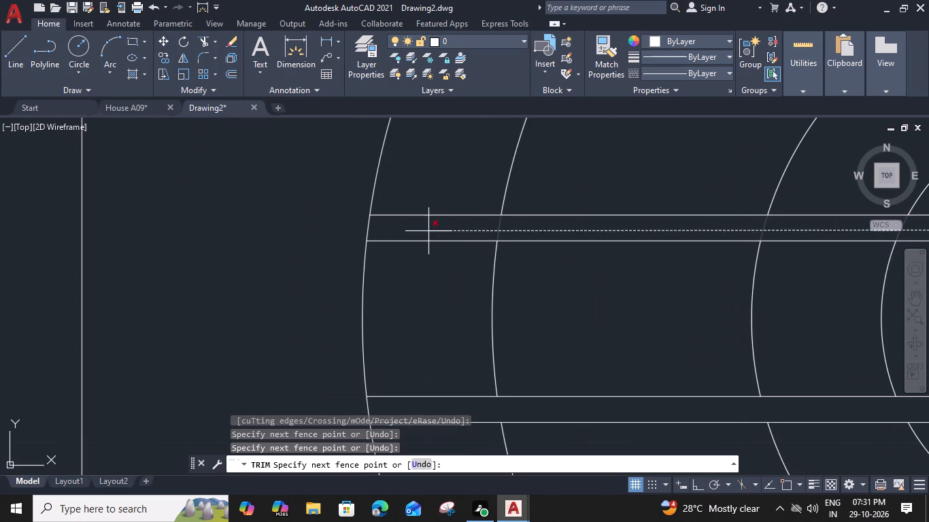
click(428, 231)
Trim the ring arcs inside the south part of the west vertical bar.
scroll(428, 231, down, 1)
middle_drag(638, 359, 282, 213)
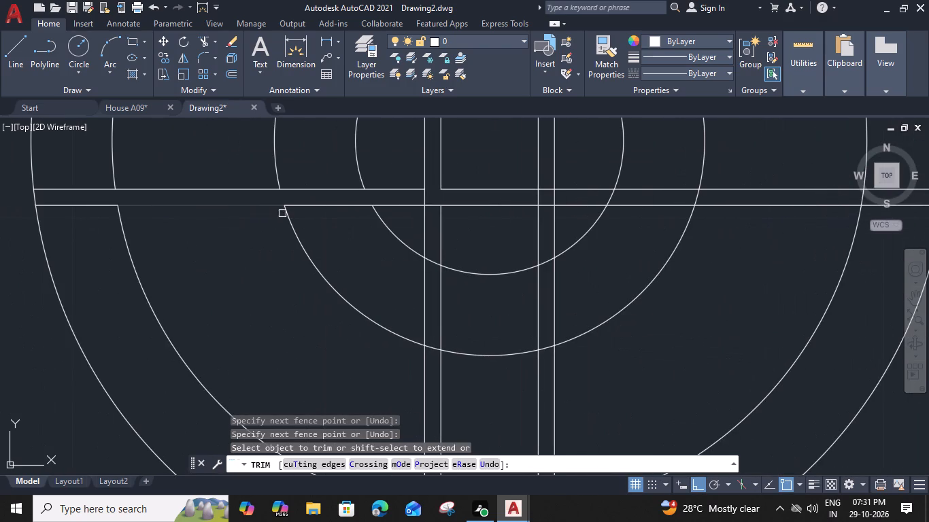
scroll(437, 244, down, 1)
click(435, 242)
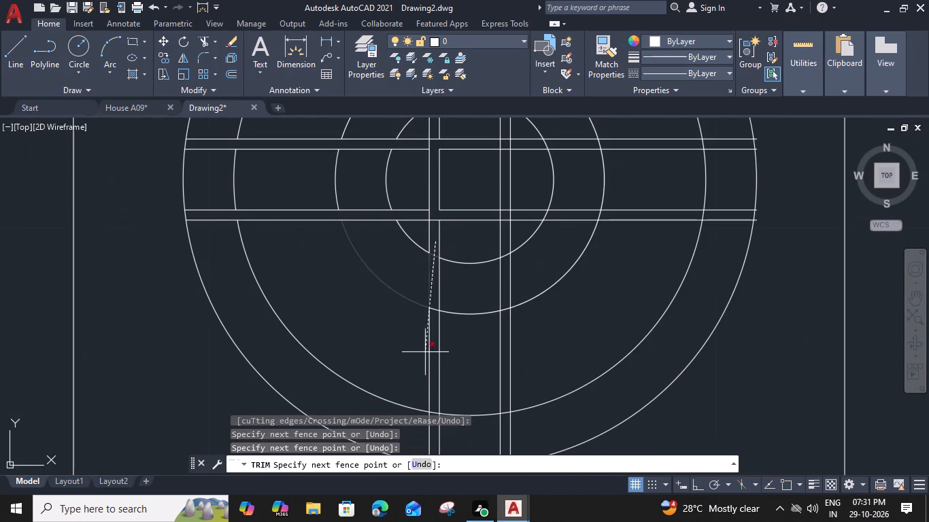
middle_drag(433, 409, 426, 293)
click(426, 311)
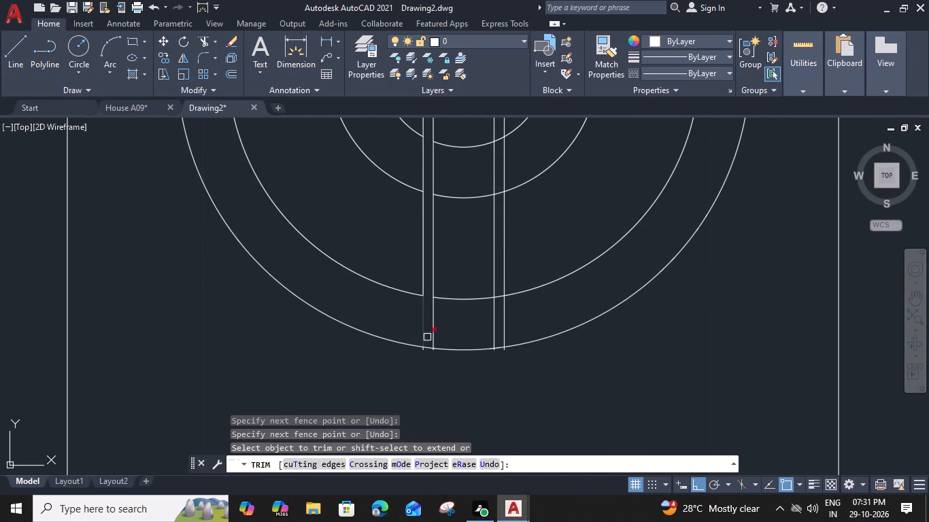
Trim the ends of the four vertical lines that project past the outermost circle on its south side.
scroll(427, 349, up, 3)
click(405, 352)
click(449, 356)
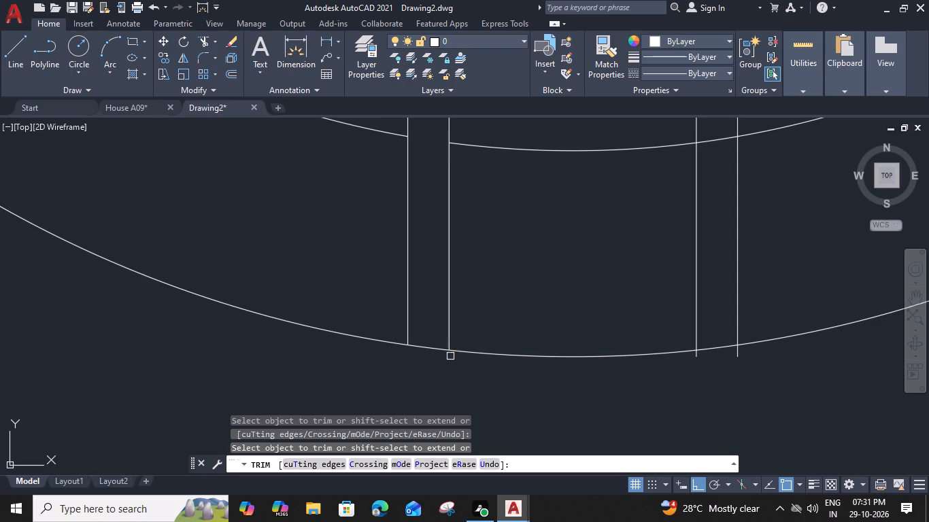
click(697, 358)
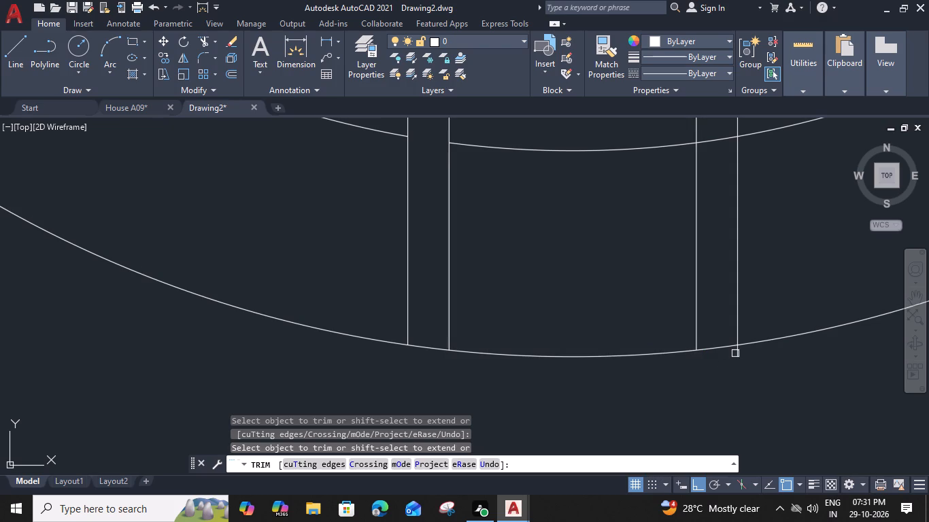
click(737, 354)
Trim the ring arcs inside the south part of the east vertical bar and east part of the lower horizontal bar, opening their crossing.
click(711, 244)
middle_drag(711, 172, 705, 311)
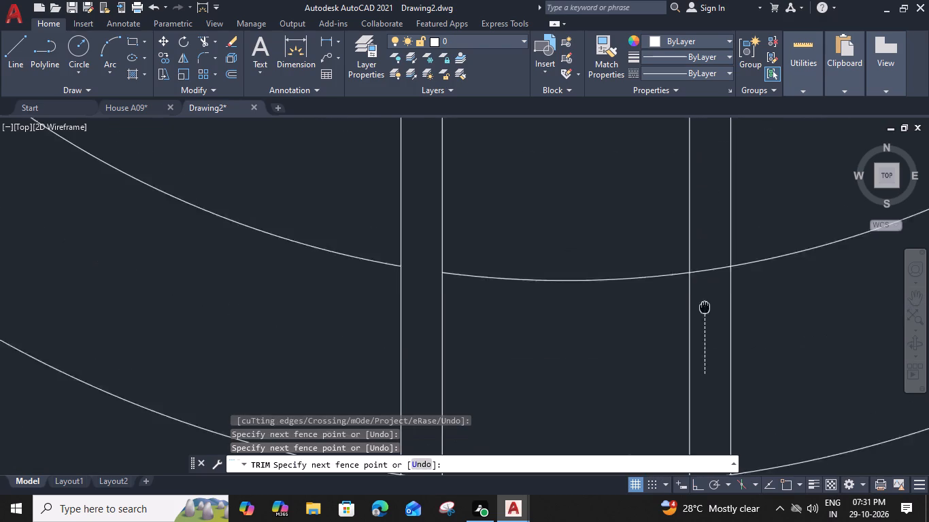
middle_drag(705, 311, 704, 329)
scroll(704, 319, down, 2)
middle_drag(709, 205, 695, 390)
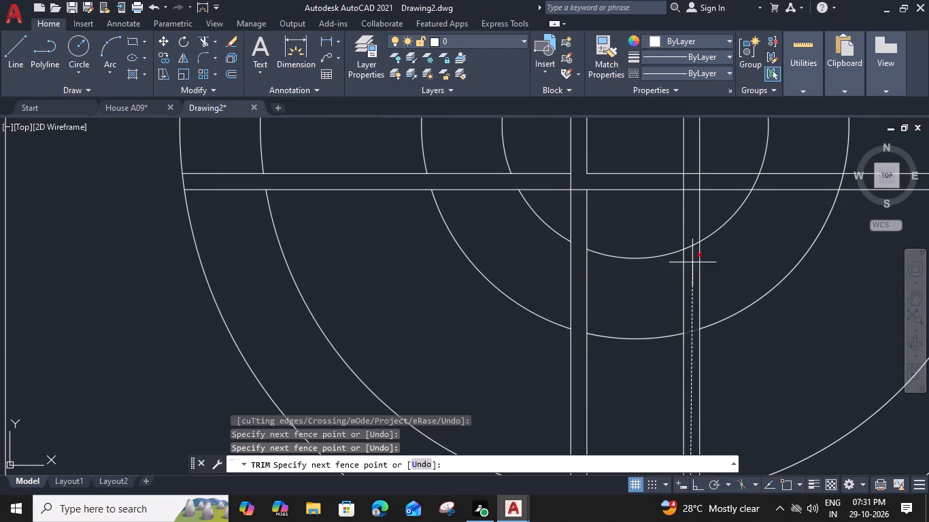
click(692, 229)
click(693, 173)
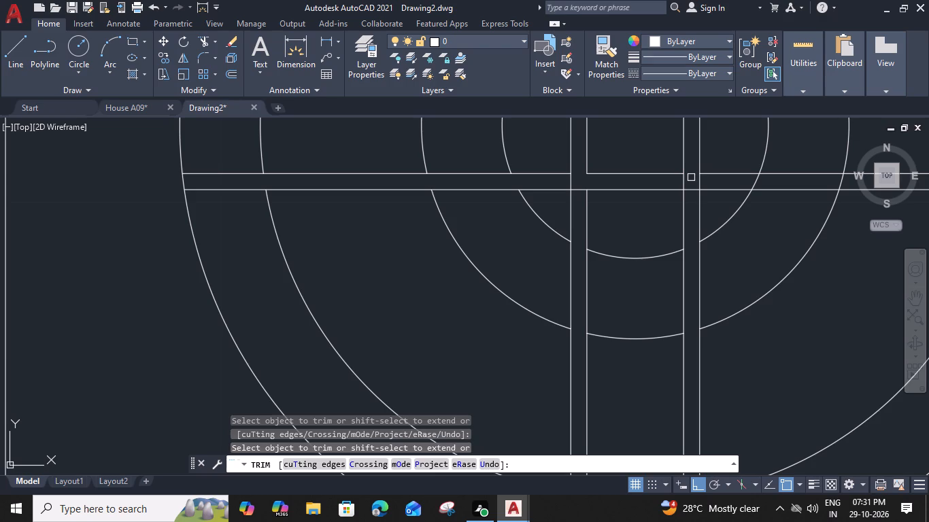
click(685, 181)
middle_drag(737, 206, 521, 292)
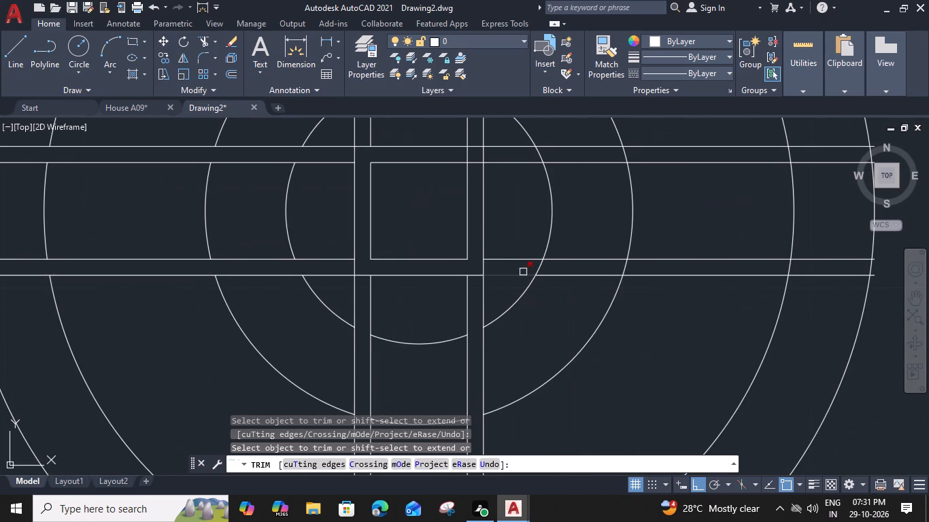
click(529, 268)
click(856, 266)
Trim the ends of the four horizontal lines that project past the outermost circle on its east side.
middle_drag(849, 271, 830, 279)
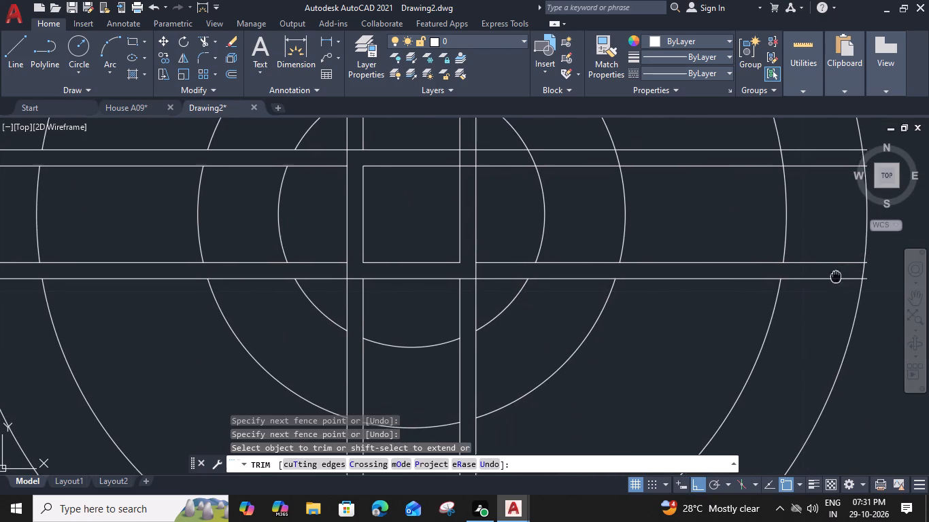
middle_drag(830, 279, 739, 302)
scroll(769, 302, up, 2)
click(758, 277)
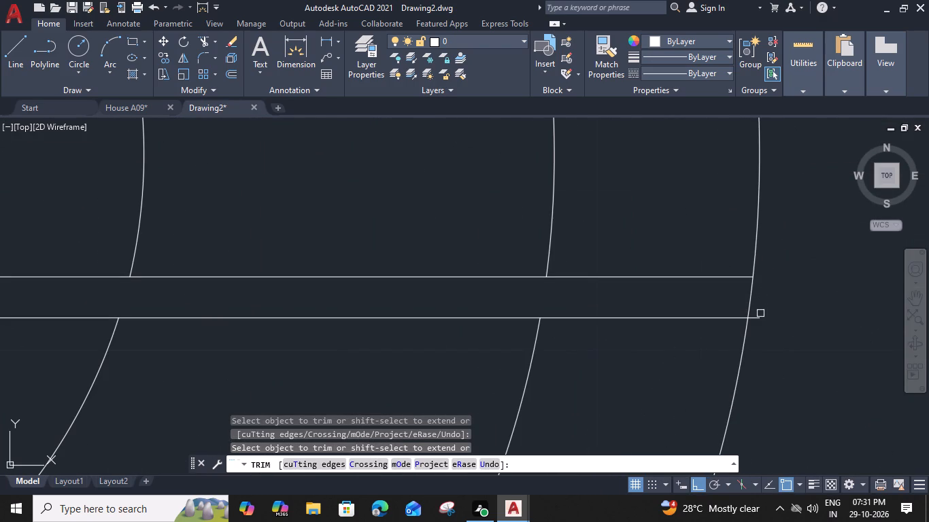
click(759, 319)
scroll(759, 317, down, 2)
middle_drag(676, 241, 677, 299)
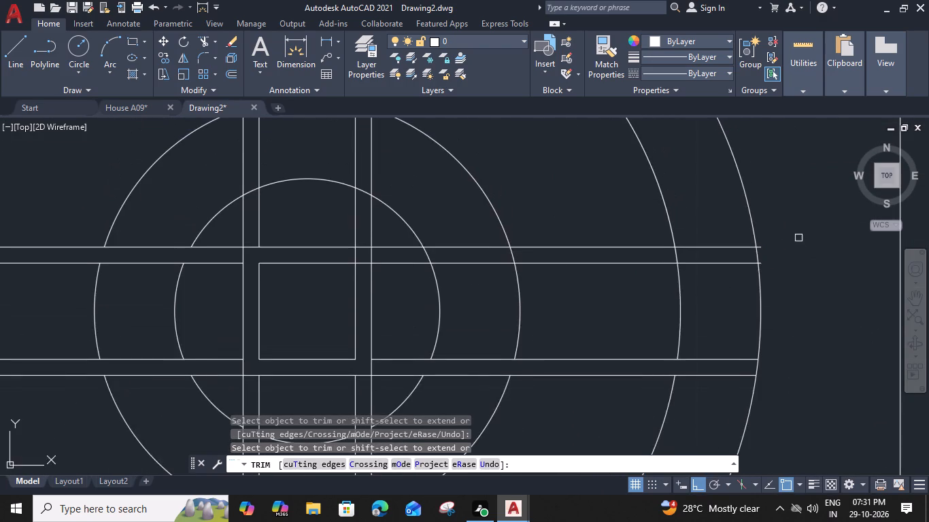
scroll(791, 237, up, 2)
click(715, 256)
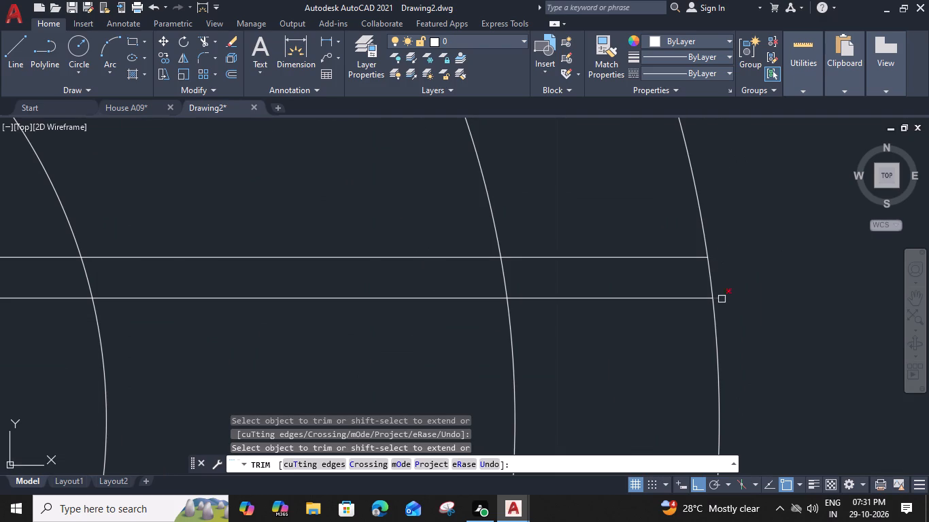
click(720, 298)
Trim the ring arcs inside the east part of the upper horizontal bar and open its crossing with the east vertical bar.
click(628, 283)
middle_drag(411, 288, 773, 281)
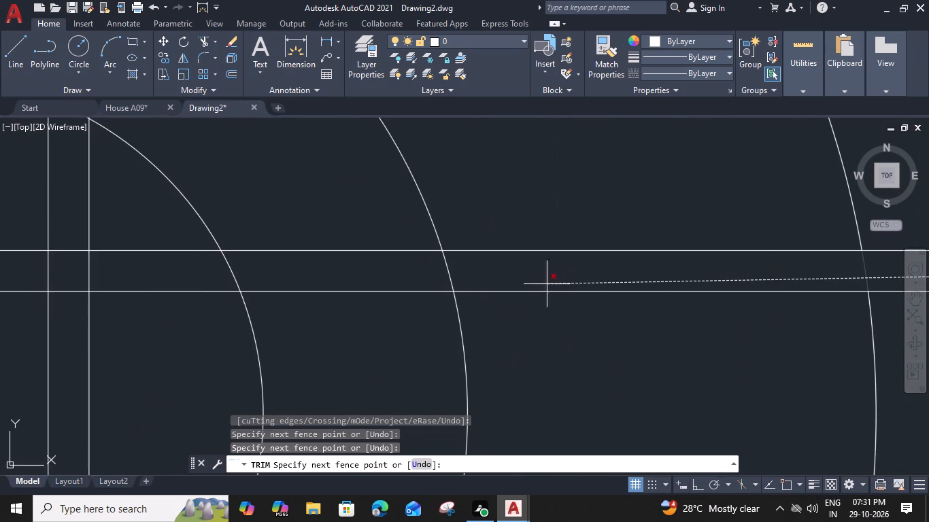
scroll(370, 276, down, 1)
middle_drag(326, 277, 503, 279)
click(443, 278)
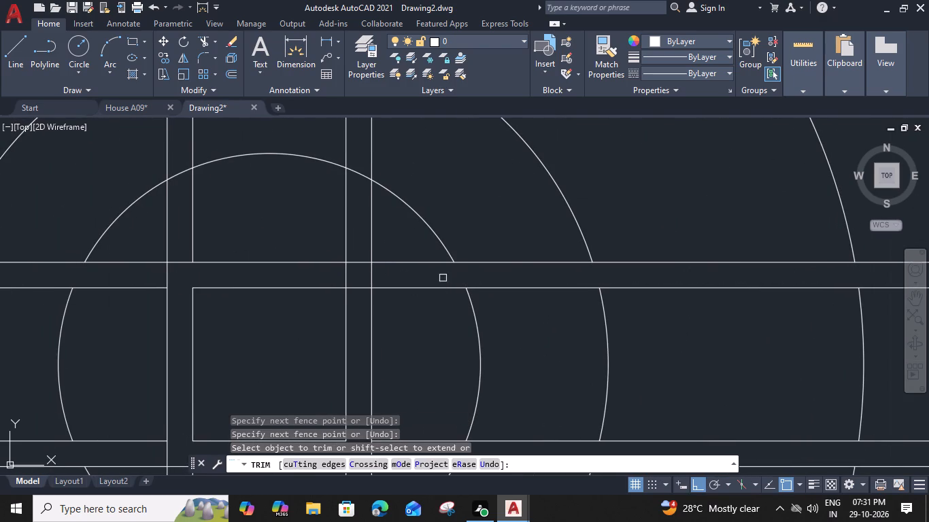
click(348, 271)
click(355, 288)
Trim the ring arcs inside the north part of both vertical bars.
scroll(355, 288, down, 1)
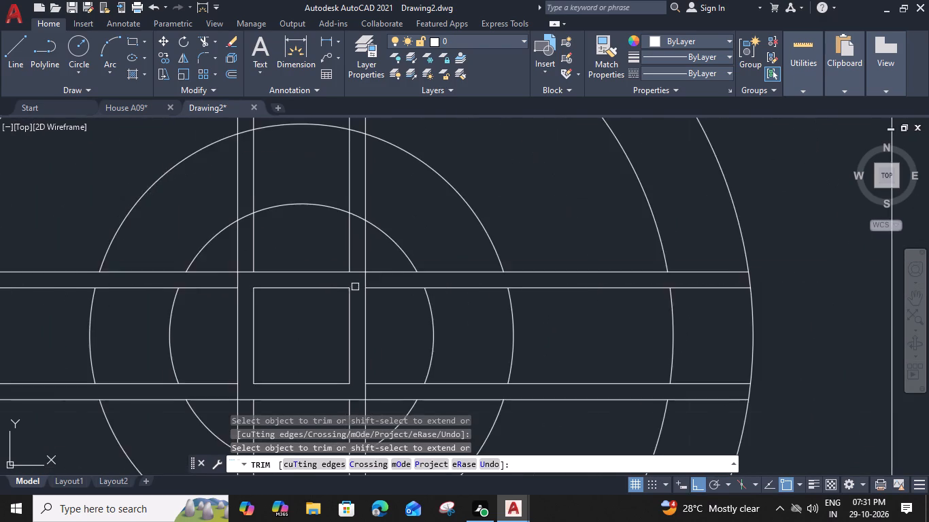
middle_drag(356, 284, 550, 358)
click(553, 307)
middle_drag(552, 211, 571, 369)
click(569, 188)
click(464, 181)
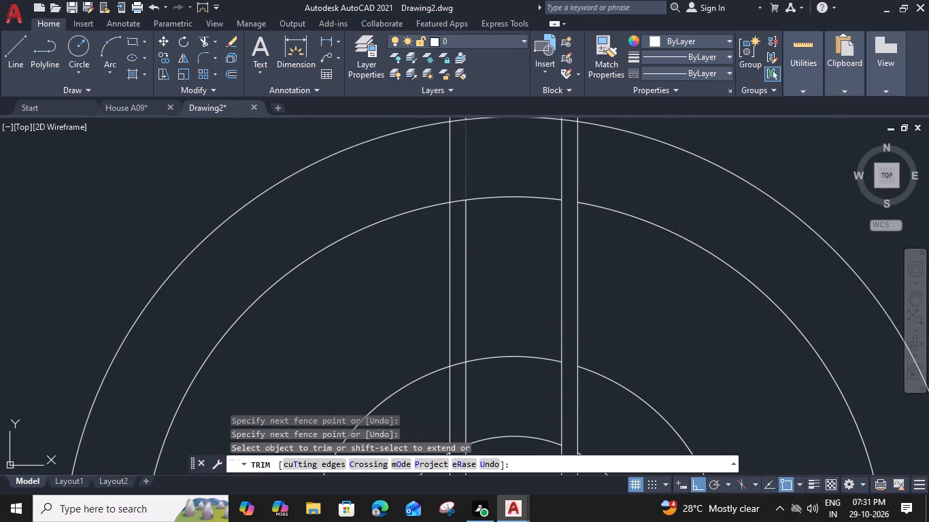
key(ctrl+z)
click(456, 186)
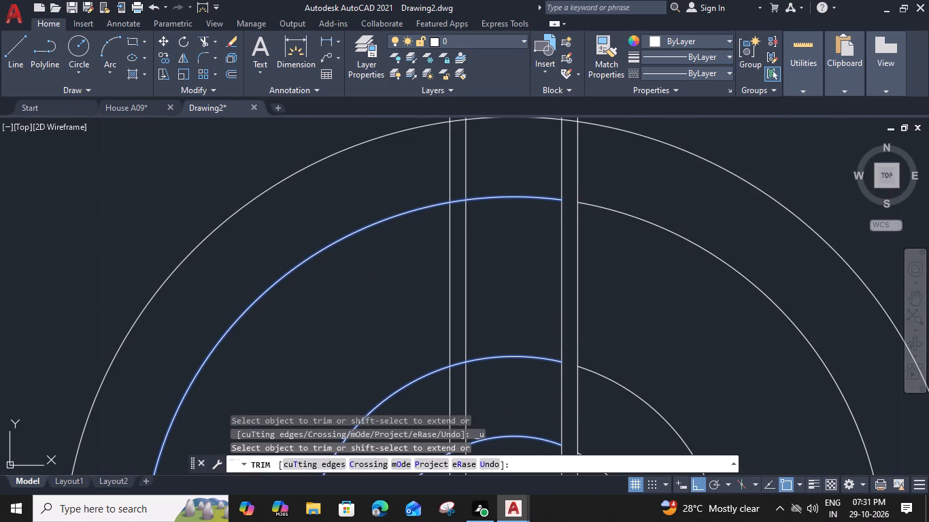
middle_drag(452, 302, 460, 222)
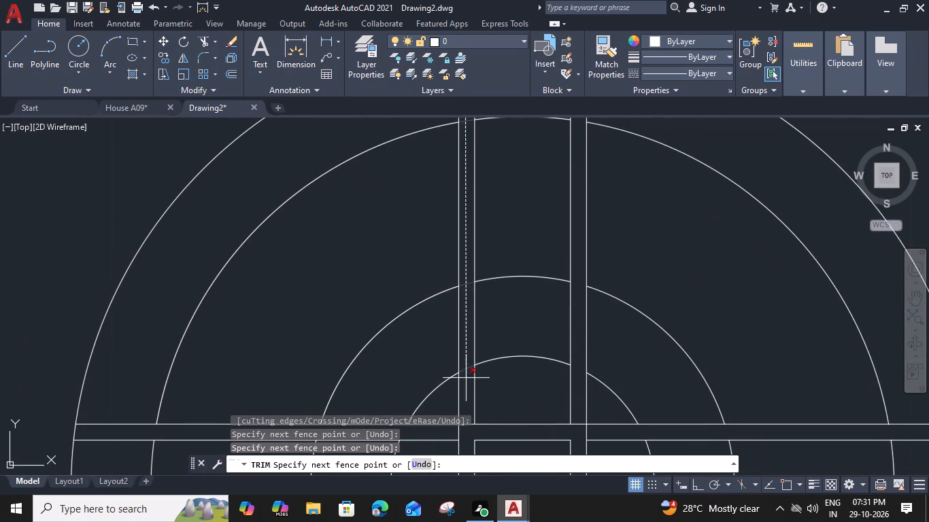
click(466, 379)
Trim the ends of the four vertical lines that project past the outermost circle on its north side.
middle_drag(466, 369, 471, 425)
middle_drag(555, 207, 556, 456)
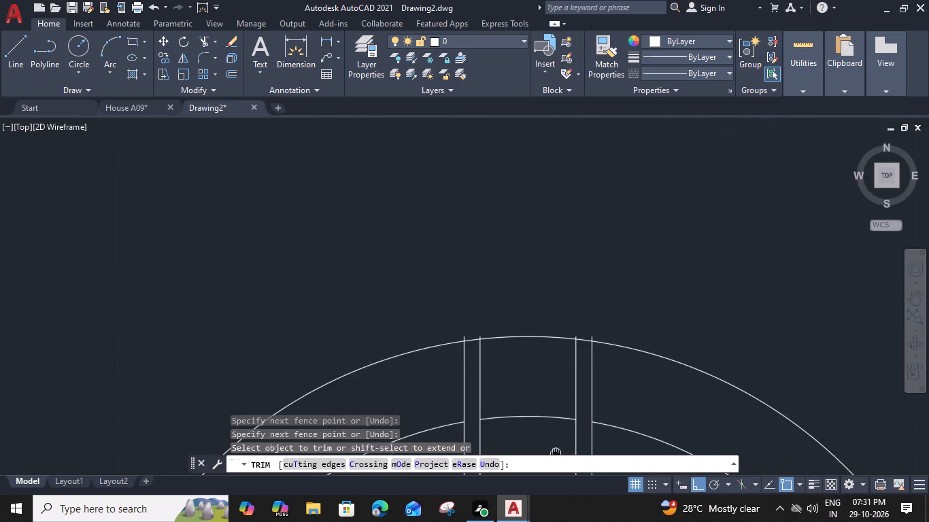
middle_drag(556, 456, 556, 457)
scroll(607, 317, up, 3)
middle_drag(619, 385, 661, 232)
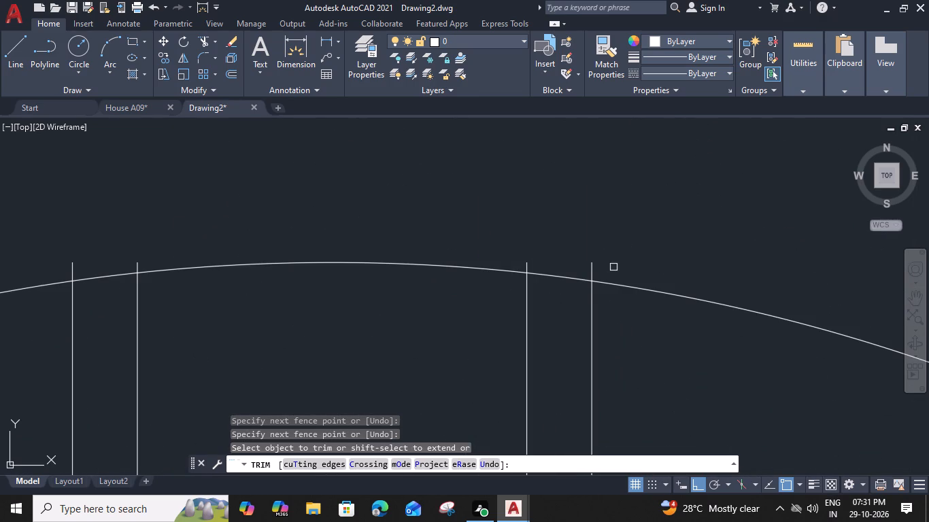
click(607, 271)
click(520, 262)
middle_drag(513, 240, 690, 232)
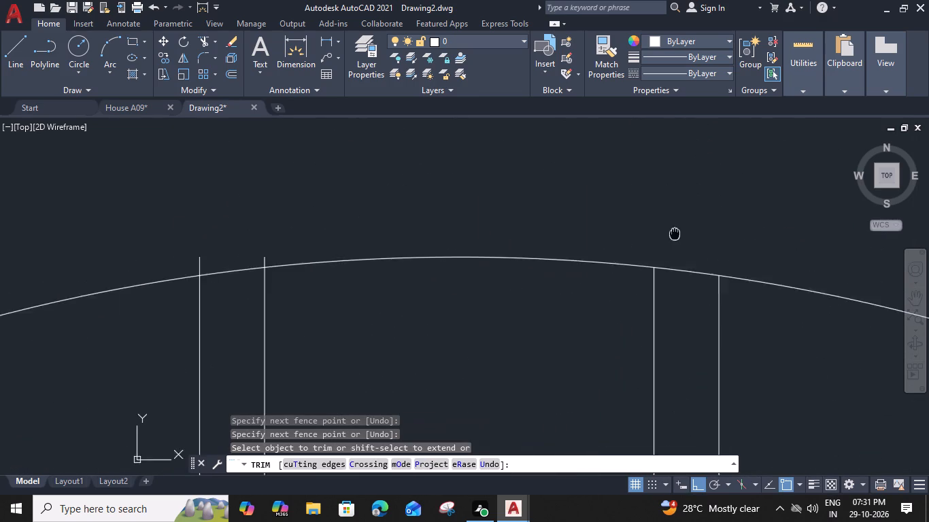
middle_drag(690, 232, 804, 240)
click(345, 277)
click(441, 265)
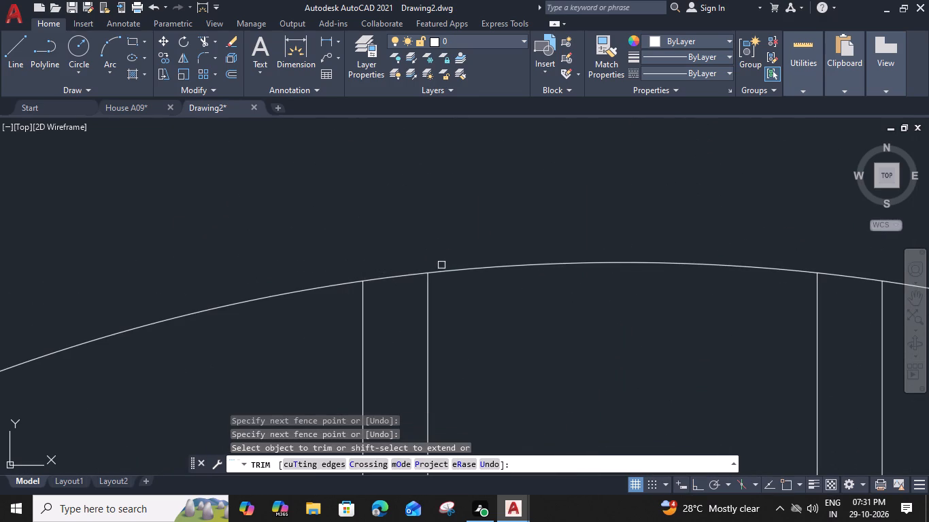
scroll(443, 262, down, 6)
middle_drag(471, 367, 489, 288)
key(Escape)
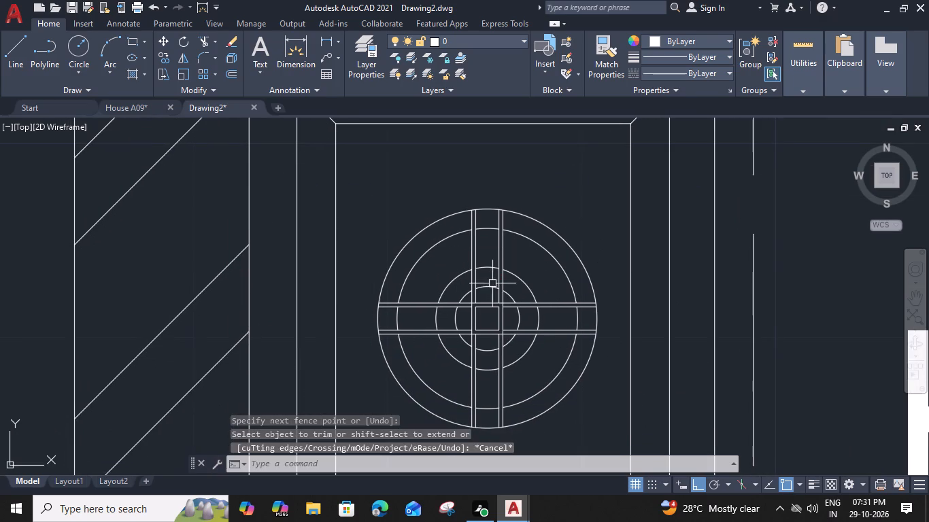
Group all the circles, arcs and bars of the finished burner into one object.
click(579, 198)
click(373, 442)
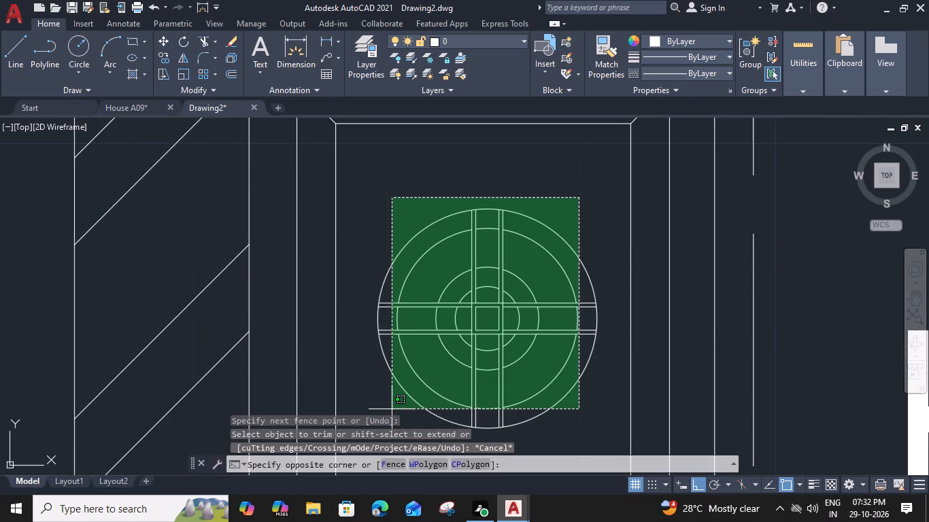
middle_drag(405, 400, 419, 315)
click(412, 370)
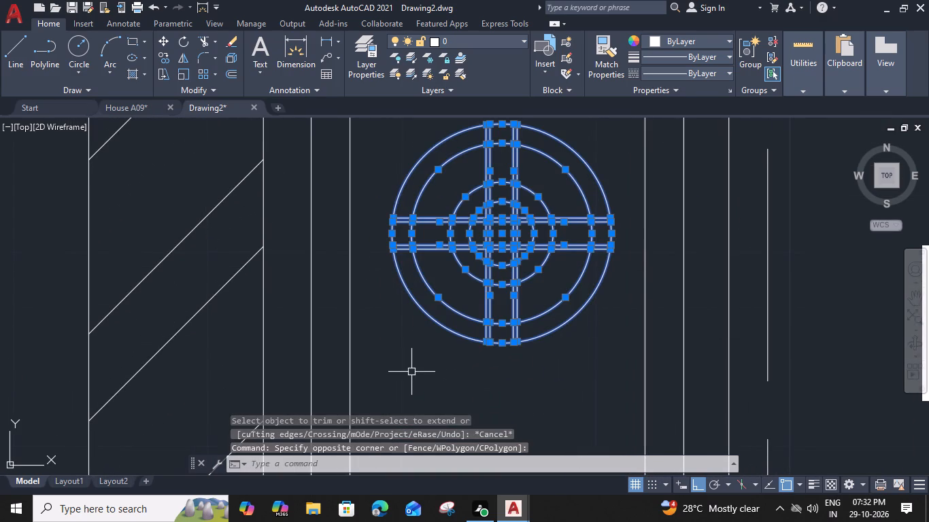
key(g)
key(space)
Draw a horizontal guide line from the burner's east quadrant across the stove's narrow east strip and trim its part outside the strip.
middle_drag(612, 336, 559, 404)
key(l)
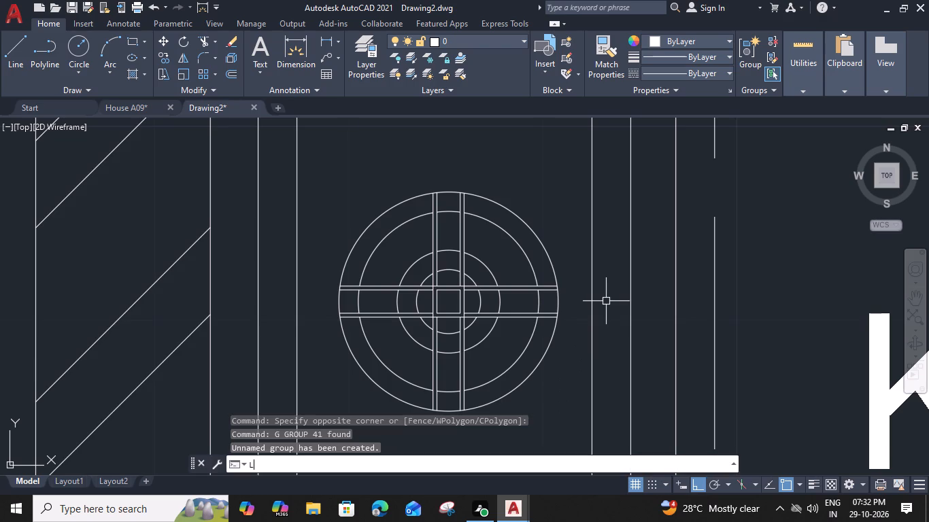
key(space)
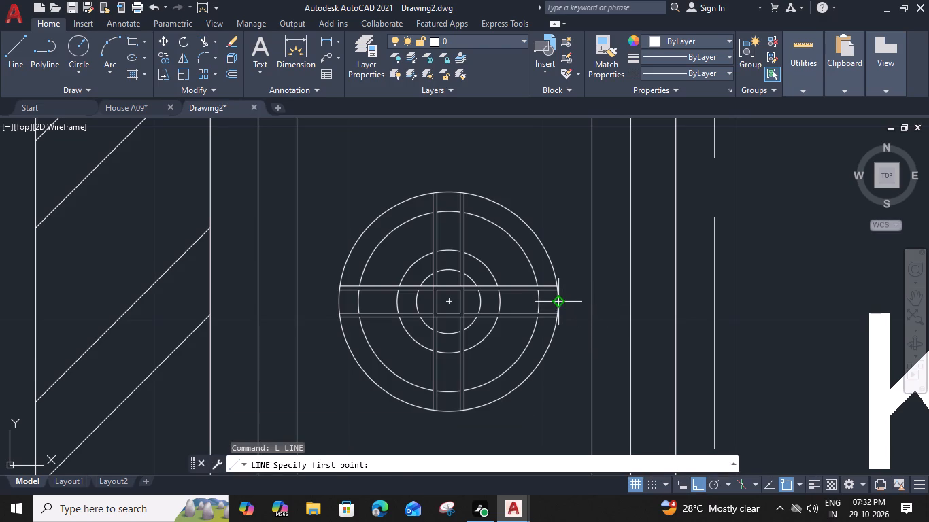
click(561, 302)
click(630, 300)
key(space)
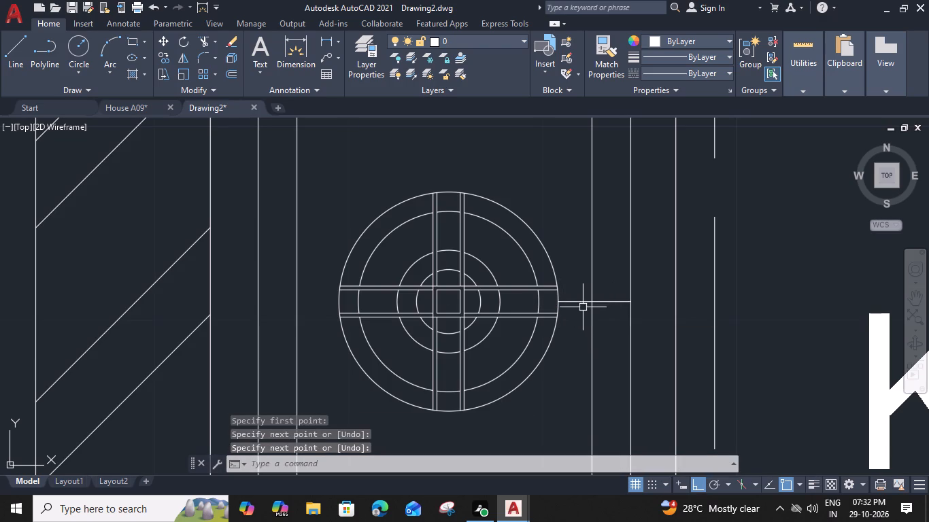
text(TR)
key(space)
click(579, 303)
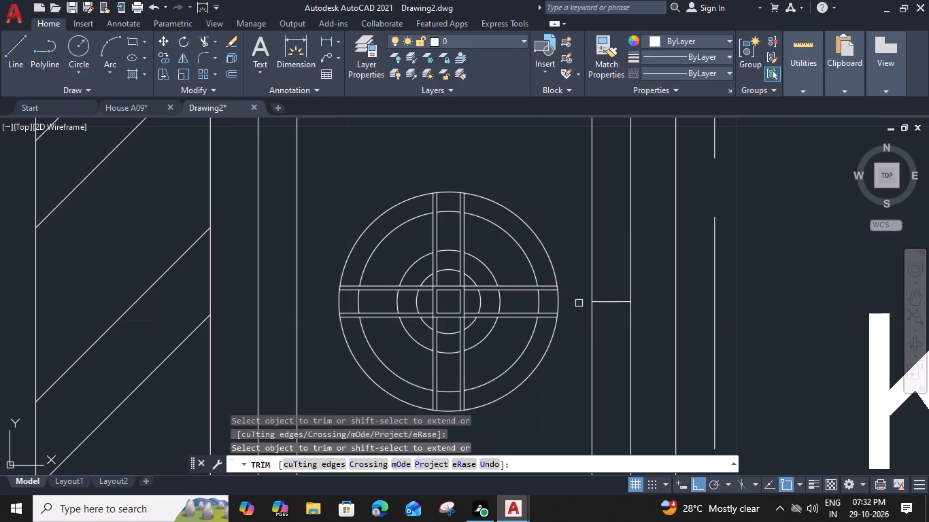
key(Escape)
Draw a knob circle of about 1.3" radius centred on the midpoint of the short guide line in the east strip.
key(c)
key(space)
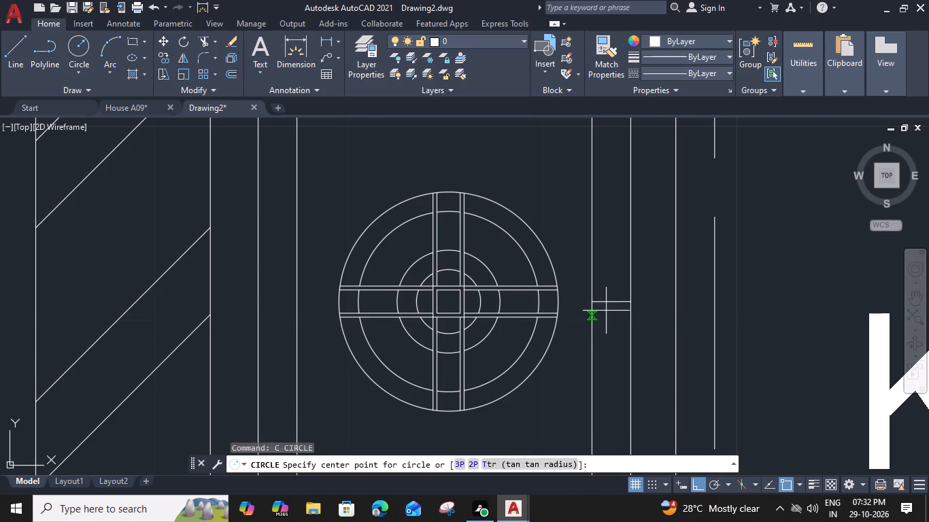
scroll(606, 311, up, 1)
click(613, 298)
scroll(624, 314, up, 2)
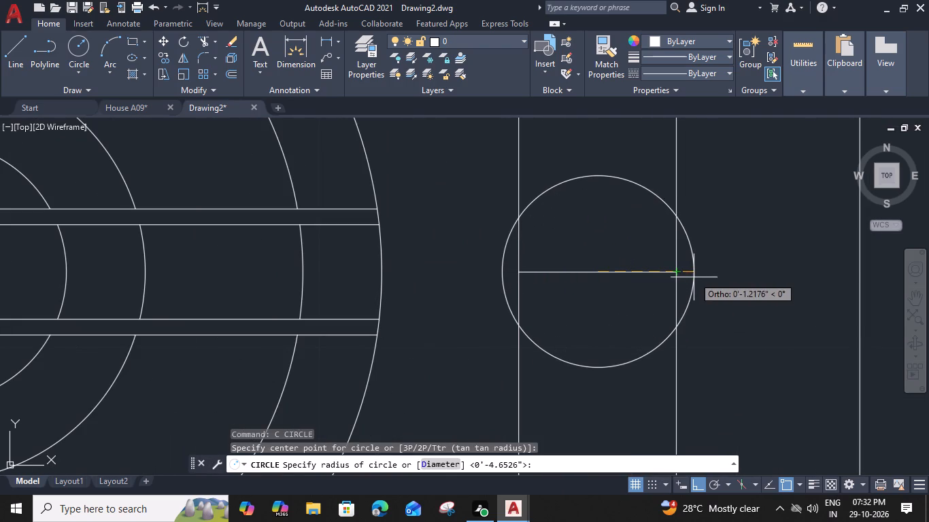
click(699, 277)
Delete the short horizontal guide line inside the knob circle.
click(643, 273)
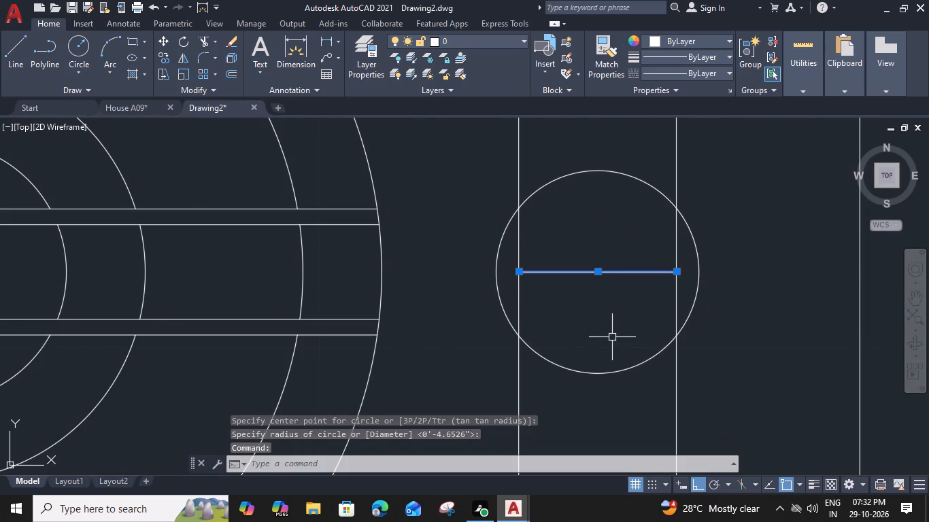
key(Delete)
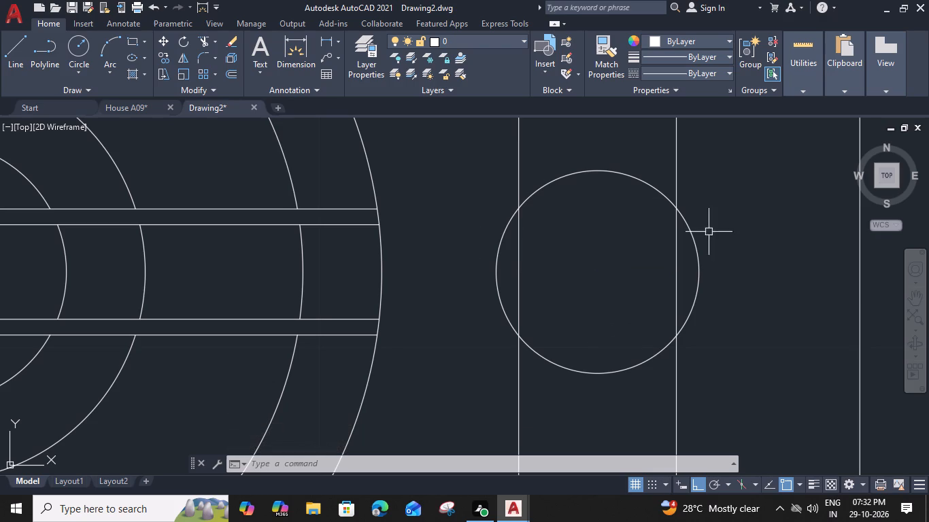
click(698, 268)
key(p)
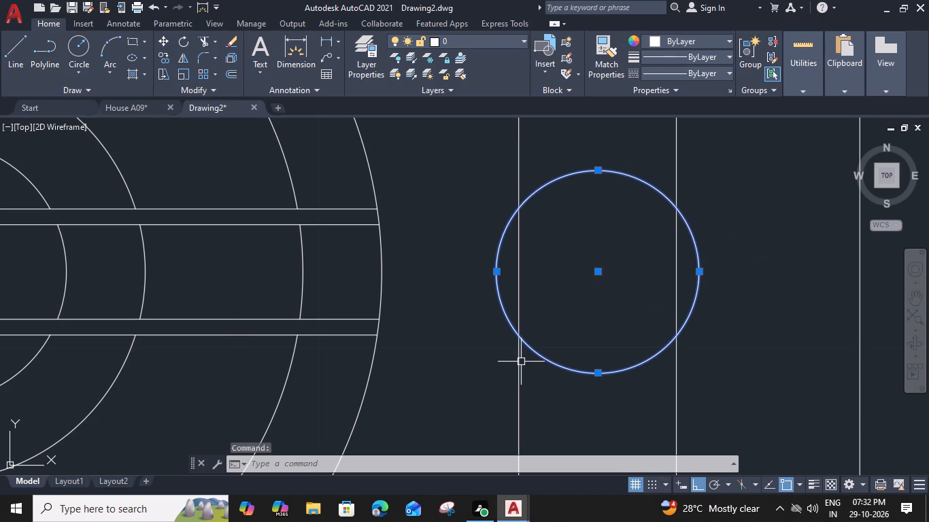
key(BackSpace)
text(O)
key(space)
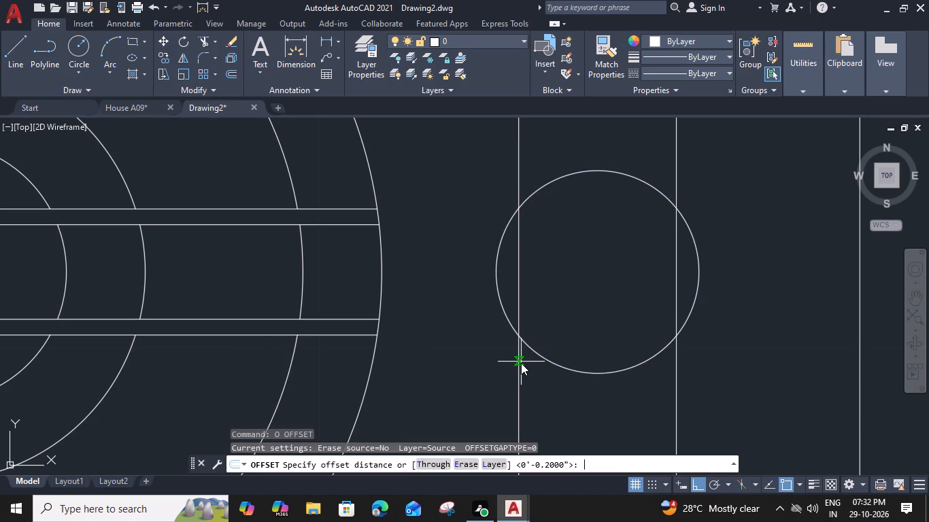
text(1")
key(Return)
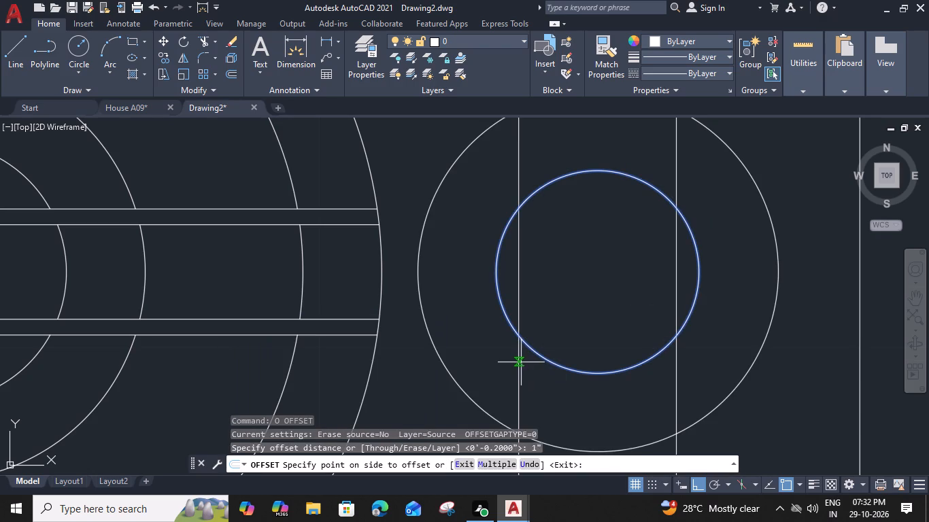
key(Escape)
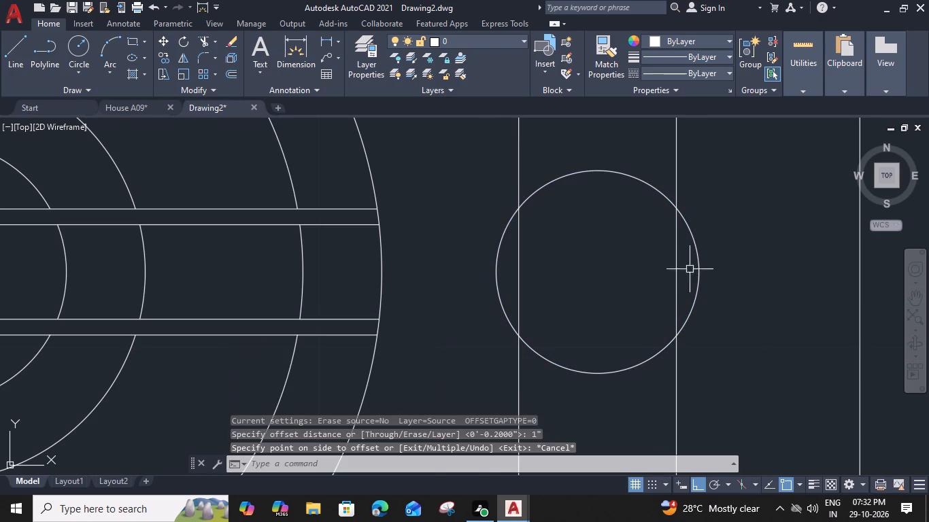
Offset the knob circle inward by 0.6".
click(706, 271)
click(693, 290)
key(o)
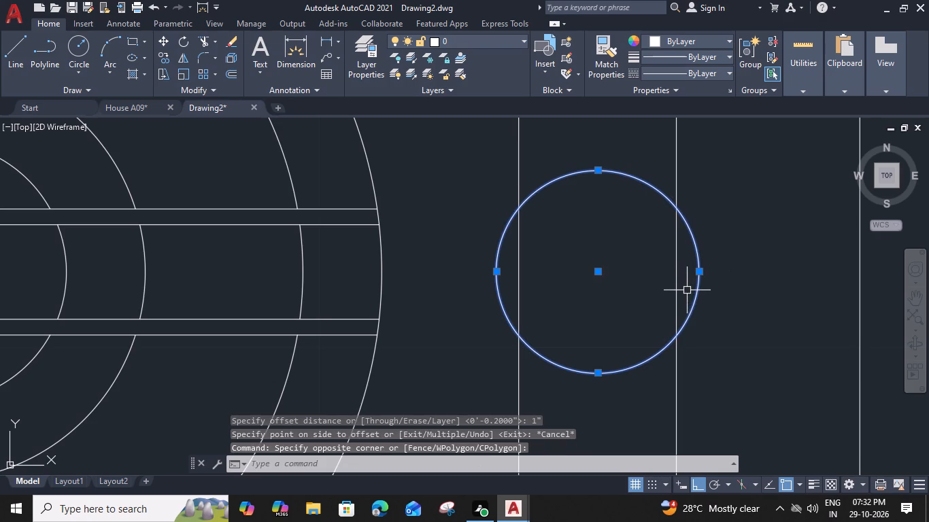
key(space)
text(0.)
key(6)
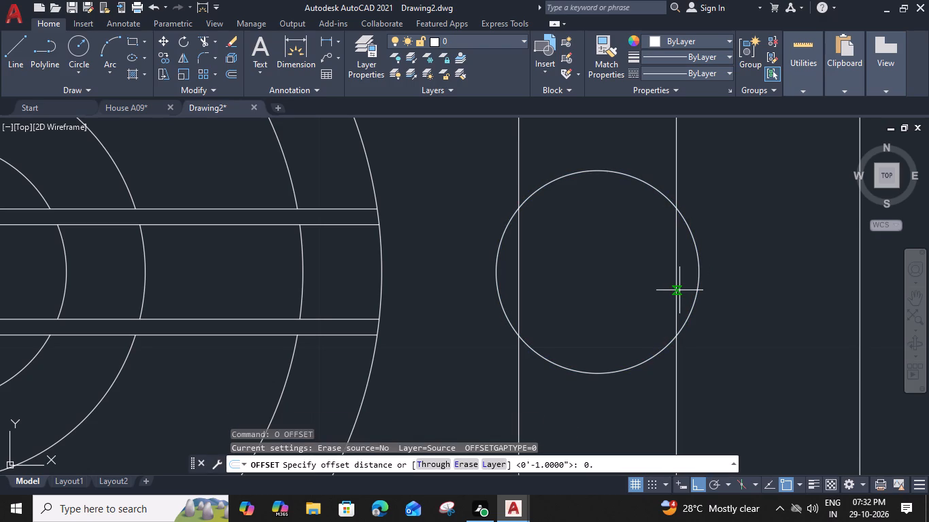
key(shift+quotedbl)
key(Return)
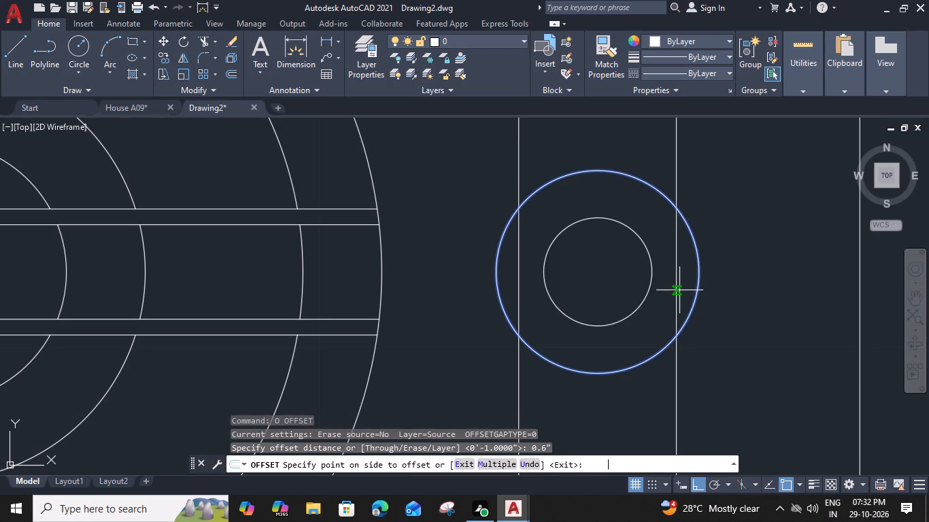
click(622, 296)
key(Escape)
Trim the two vertical strip lines where they pass through the knob circle.
text(TR)
key(space)
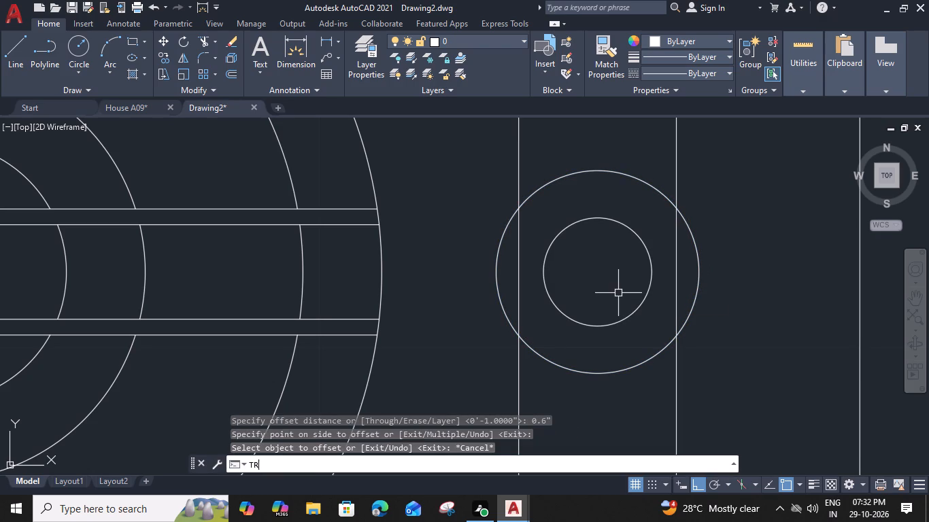
click(517, 281)
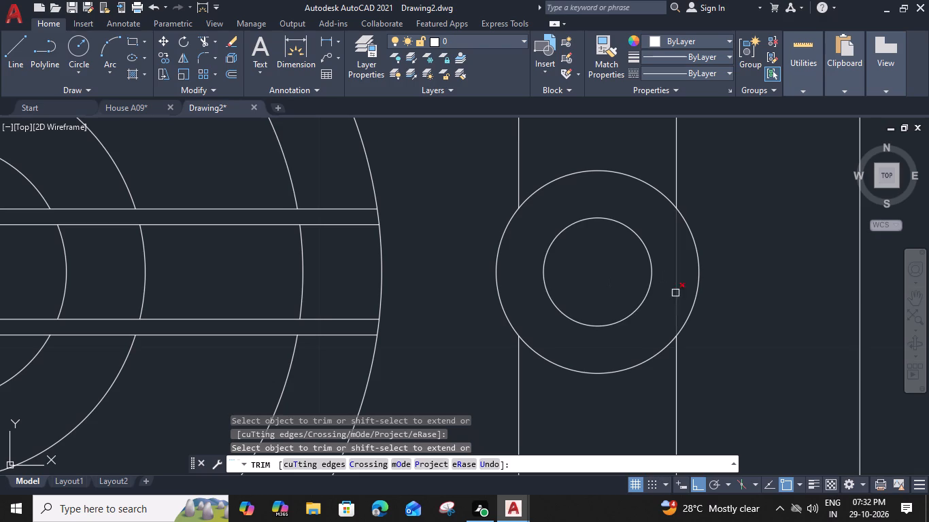
click(675, 294)
key(Escape)
Draw a vertical line across the knob's outer circle from its north quadrant to its south quadrant.
text(L)
key(space)
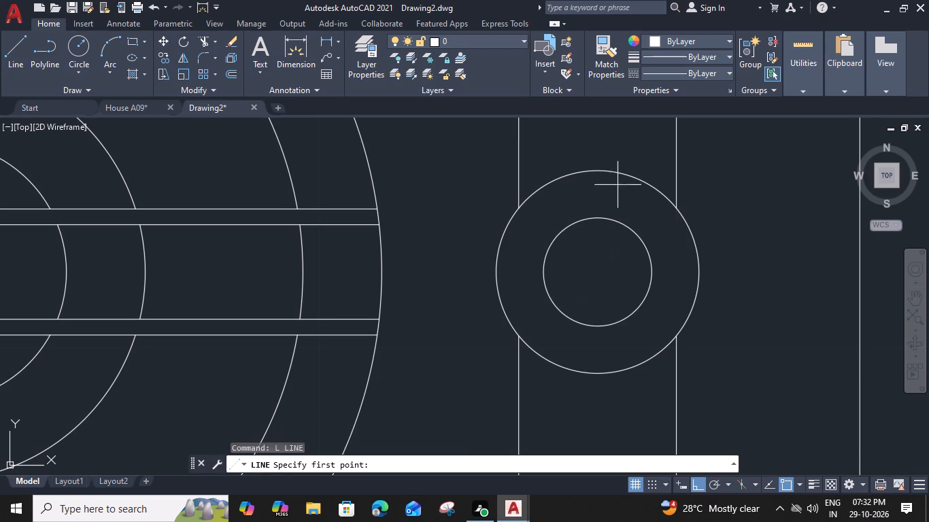
click(598, 171)
click(601, 379)
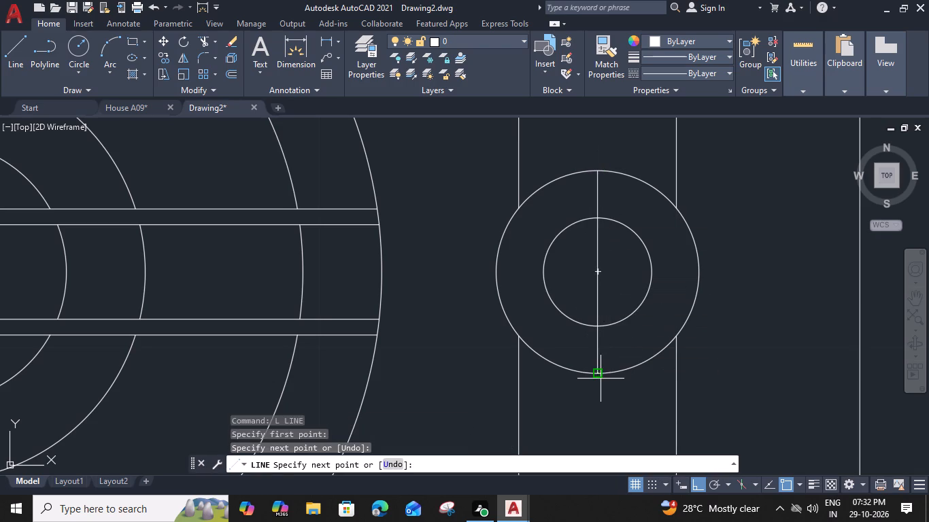
key(space)
Offset the knob's vertical centre line by 0.2" to both its east and west sides.
click(598, 354)
key(o)
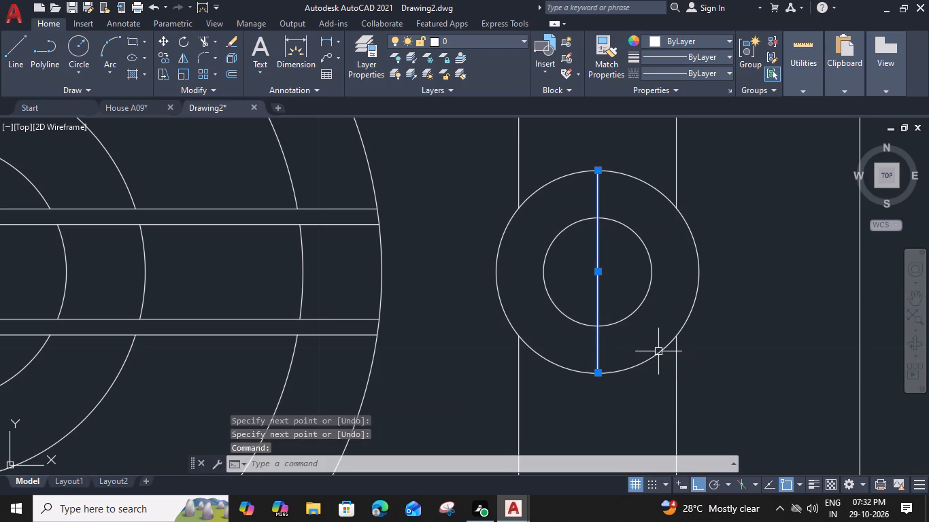
key(space)
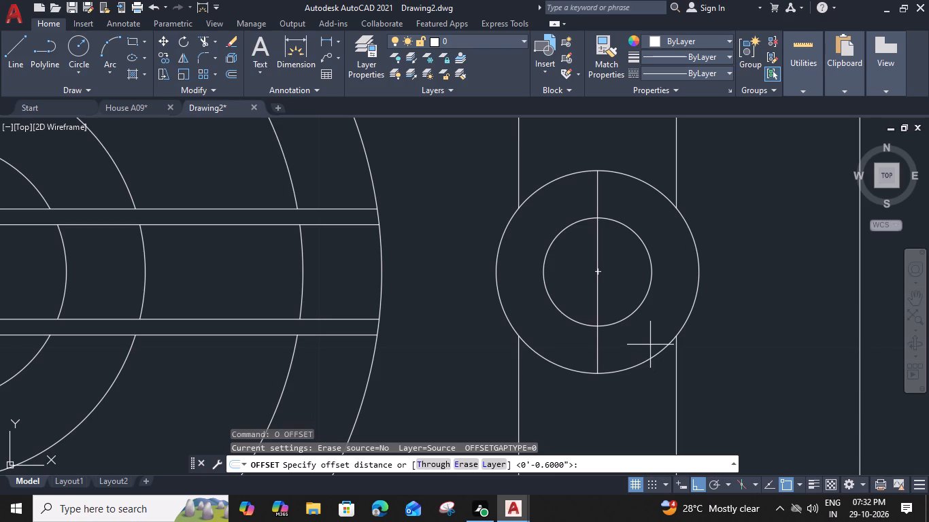
text(0.2")
key(Return)
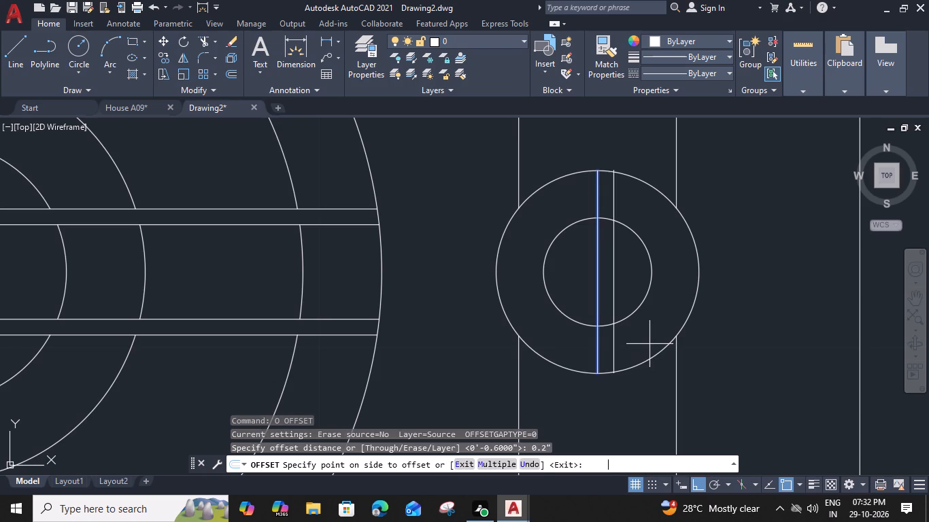
drag(675, 345, 666, 339)
drag(598, 298, 588, 298)
click(547, 305)
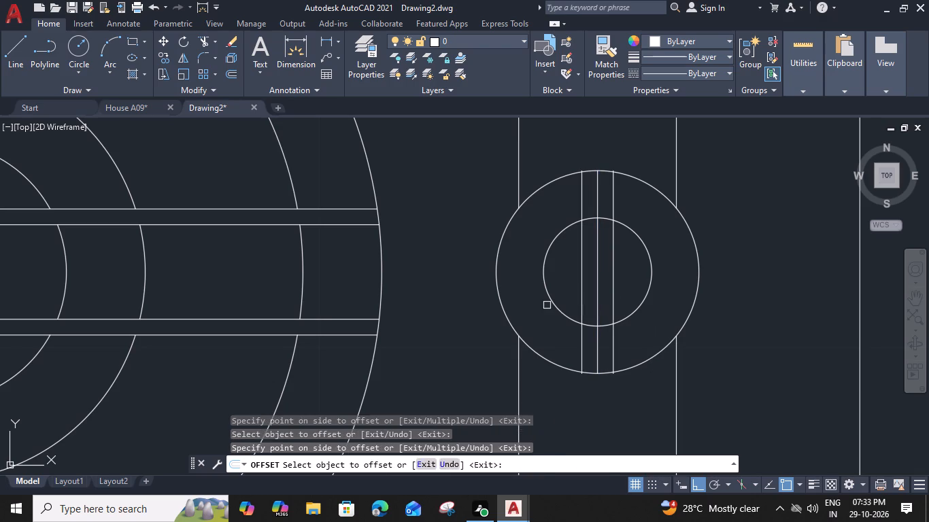
key(Escape)
Delete the original vertical centre line between the two offset lines of the knob.
click(598, 186)
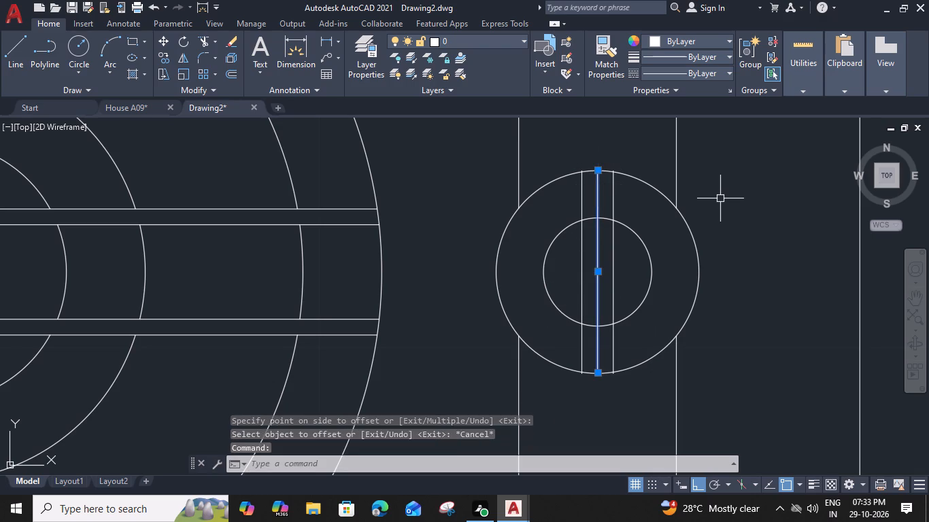
key(Delete)
Trim the inner knob circle's arcs between the two vertical lines, at both north and south.
key(t)
text(R)
key(space)
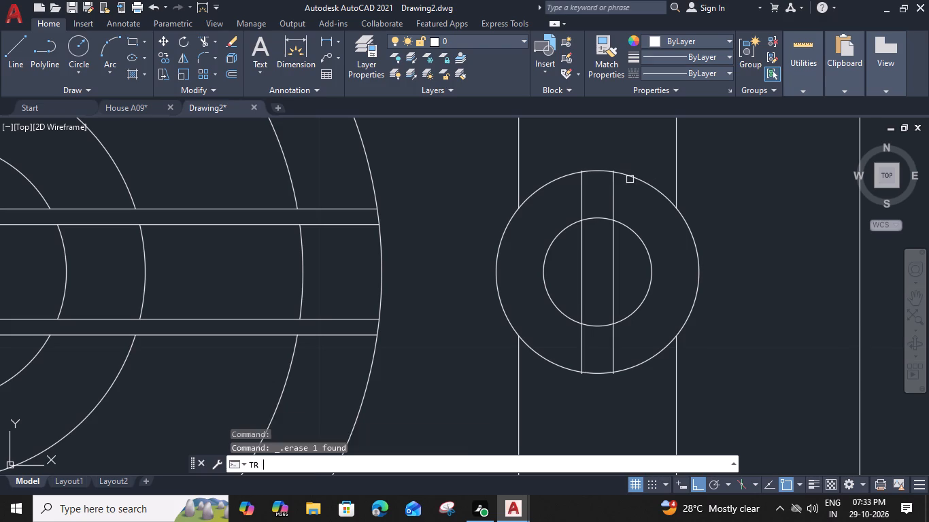
click(599, 196)
click(594, 339)
Trim the four ends of the knob's vertical lines that stick out beyond the outer circle.
scroll(567, 398, up, 2)
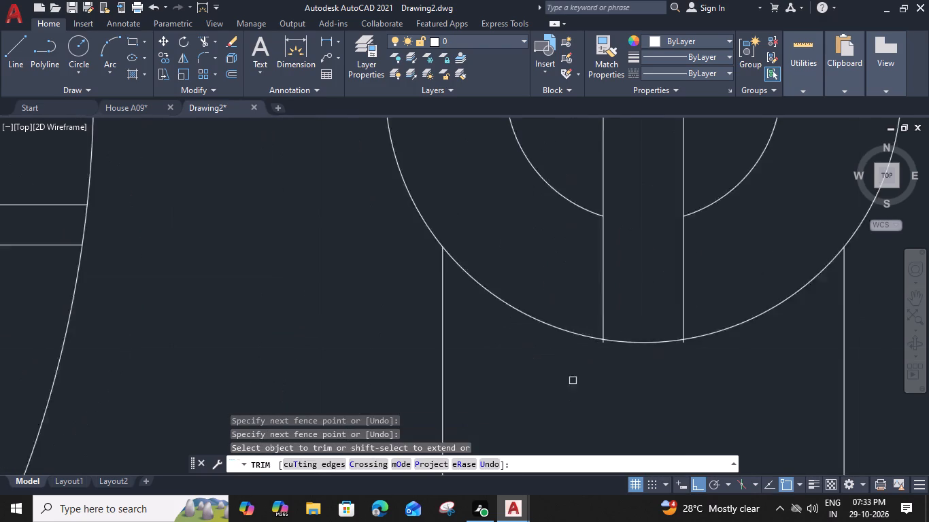
scroll(575, 376, up, 1)
click(621, 325)
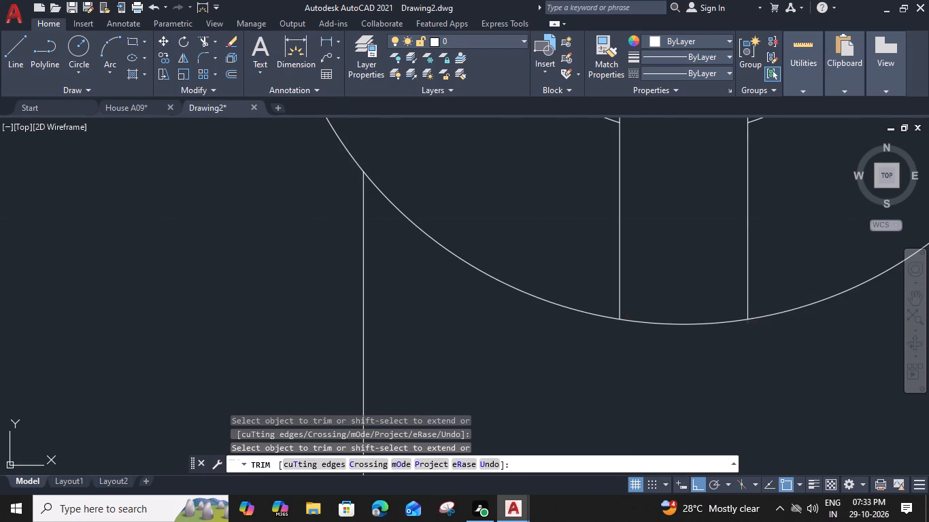
click(750, 327)
scroll(704, 209, down, 3)
middle_drag(705, 195, 664, 462)
scroll(653, 309, up, 4)
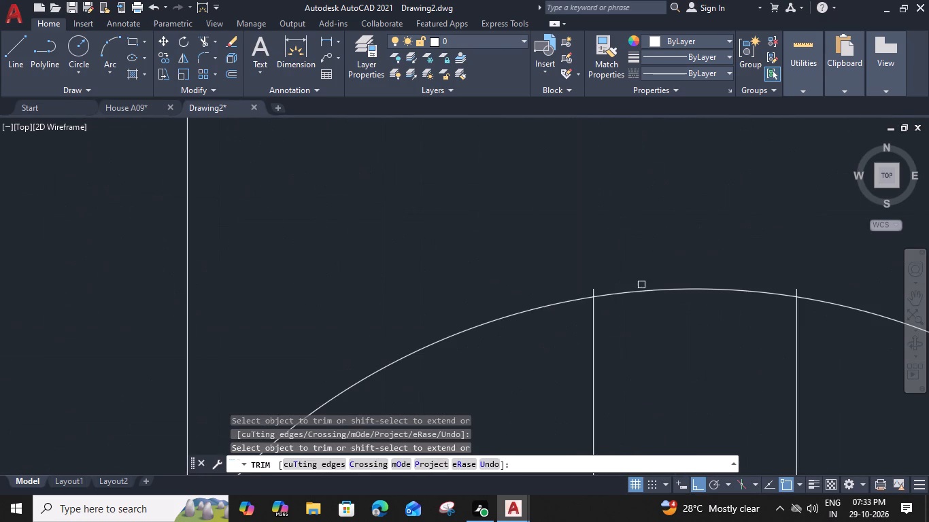
click(593, 290)
click(796, 290)
scroll(797, 290, down, 4)
key(Escape)
Group the knob's outer circle, inner arcs and two vertical lines into one object.
click(843, 275)
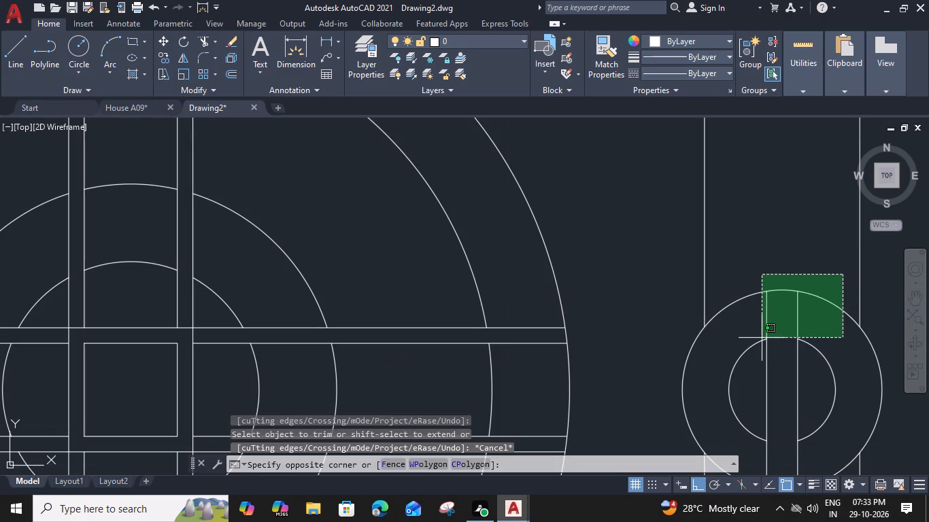
middle_drag(759, 313, 765, 256)
click(739, 449)
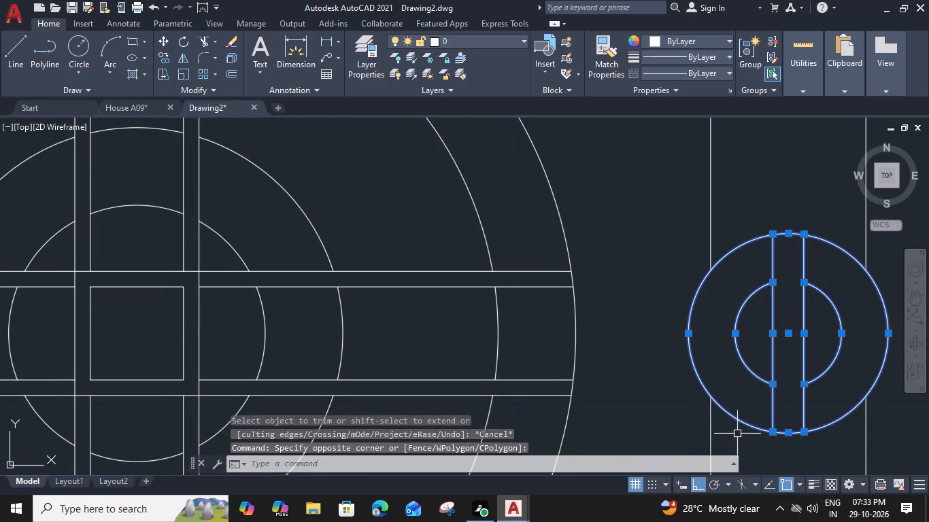
text(G)
key(space)
Mirror the burner and knob groups across a horizontal line through the middle of the stove, keeping the originals.
scroll(737, 434, down, 2)
middle_drag(724, 411, 727, 293)
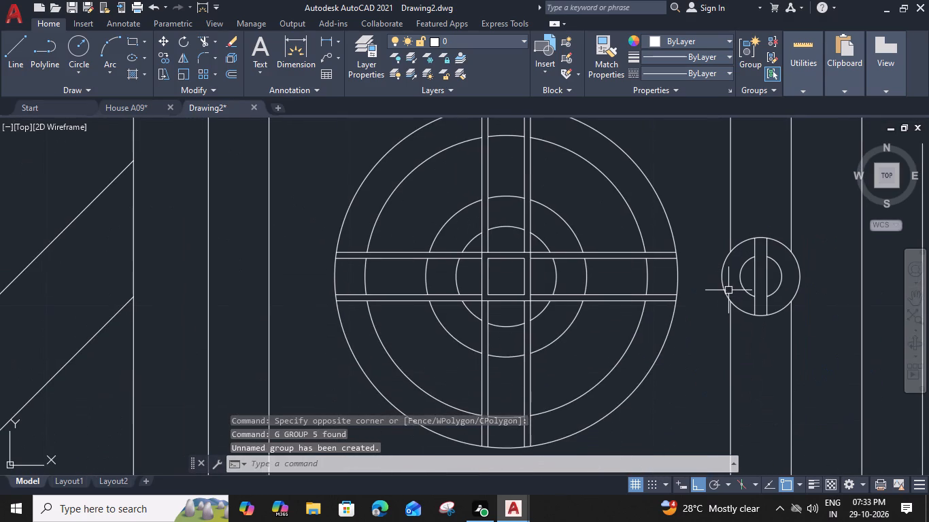
click(720, 268)
shift+click(677, 277)
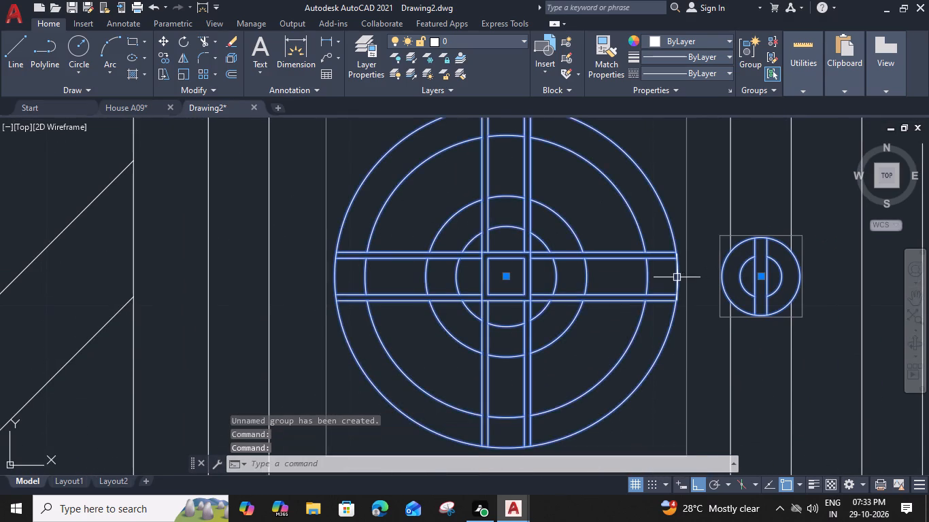
scroll(690, 348, down, 2)
middle_drag(672, 415, 680, 320)
text(MI)
key(space)
scroll(666, 353, down, 1)
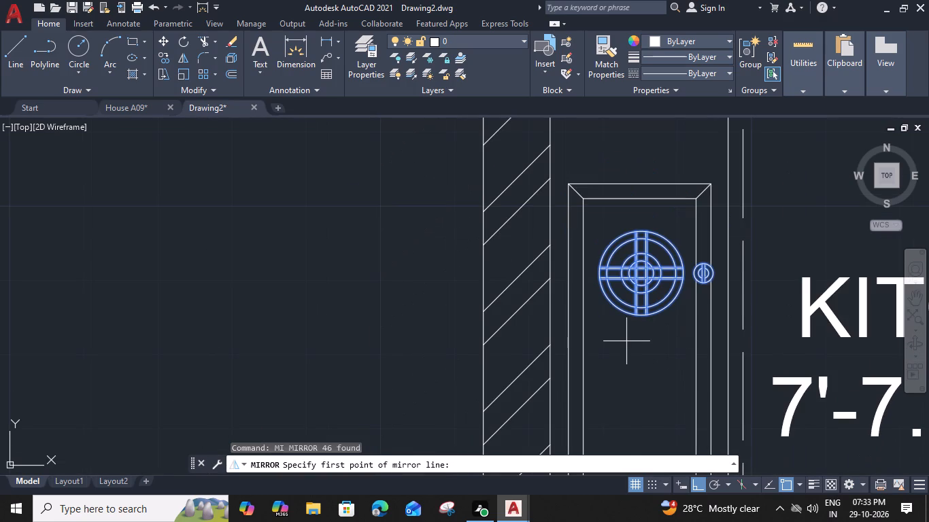
click(584, 353)
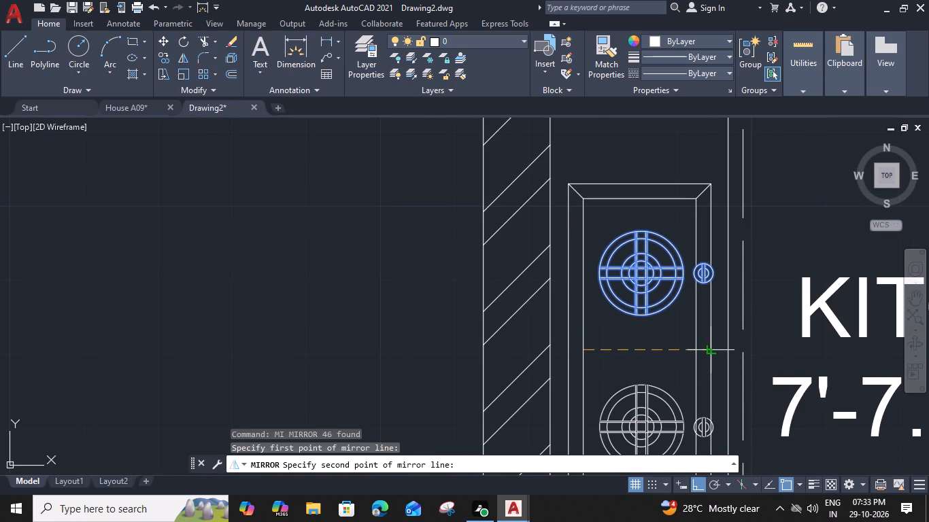
click(708, 354)
key(space)
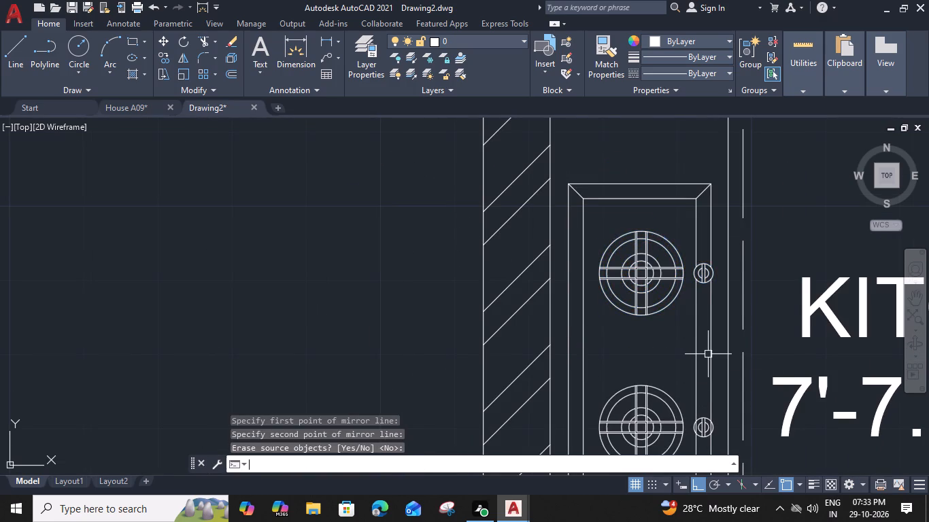
Move the KITCHEN room label and its size text straight south within the kitchen.
scroll(708, 354, down, 2)
middle_drag(692, 364, 694, 337)
scroll(696, 394, down, 1)
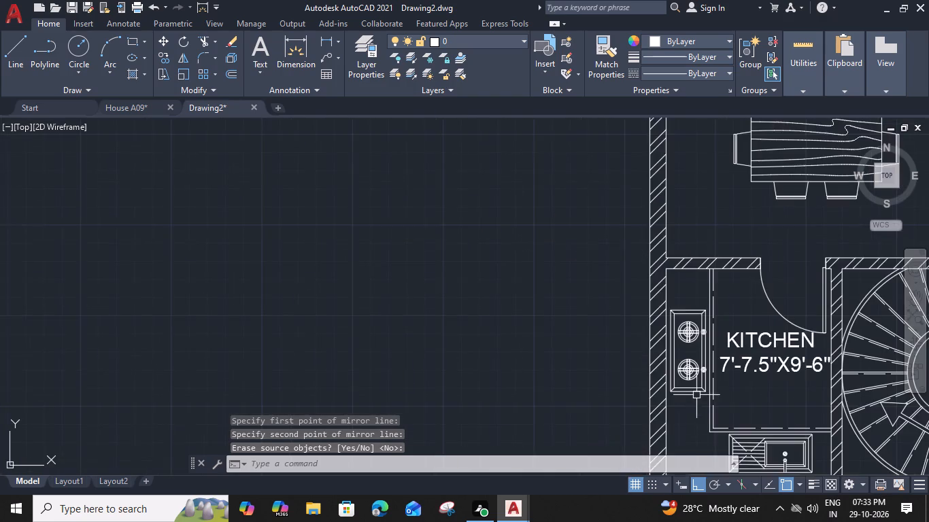
middle_drag(755, 413, 611, 275)
scroll(642, 298, down, 1)
click(622, 251)
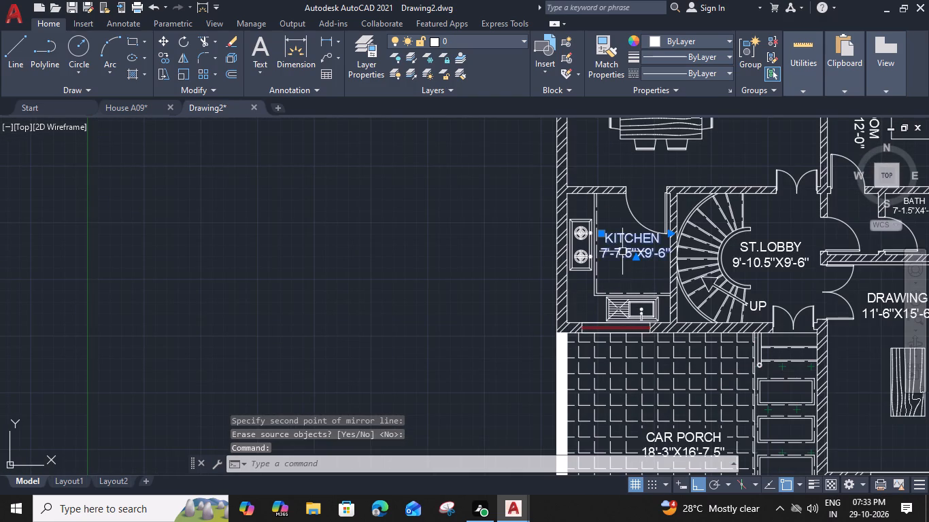
text(M)
key(space)
scroll(595, 254, up, 2)
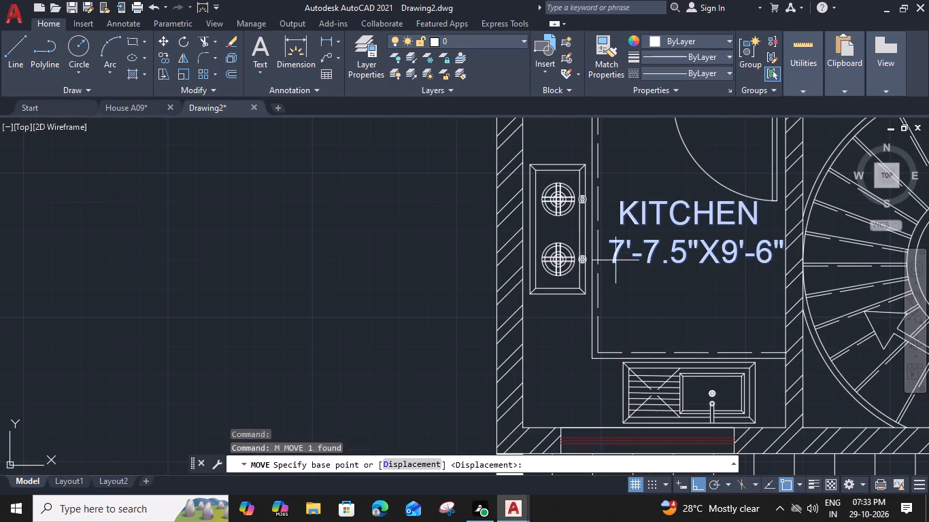
click(611, 259)
scroll(613, 276, up, 2)
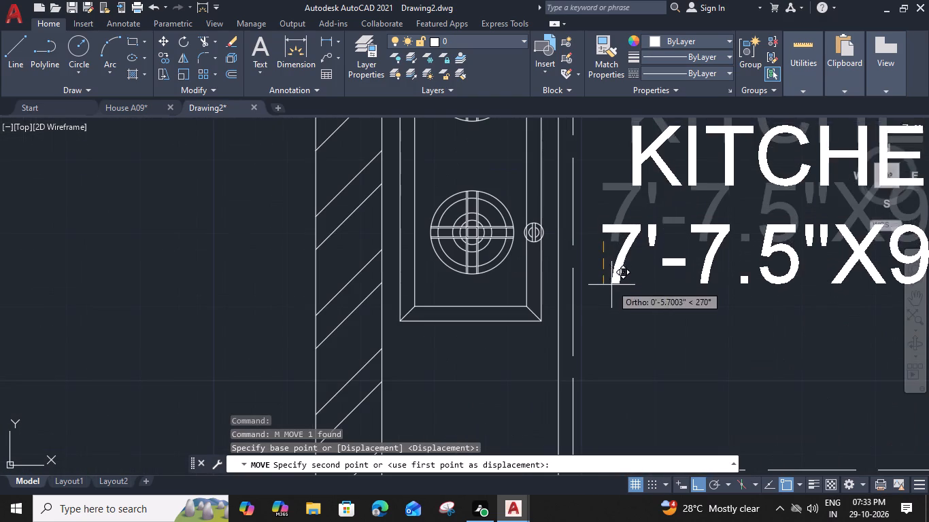
click(607, 316)
Fill the UP direction arrow on the curved staircase with a solid hatch in ByLayer colour.
scroll(607, 315, down, 3)
middle_drag(765, 378, 675, 292)
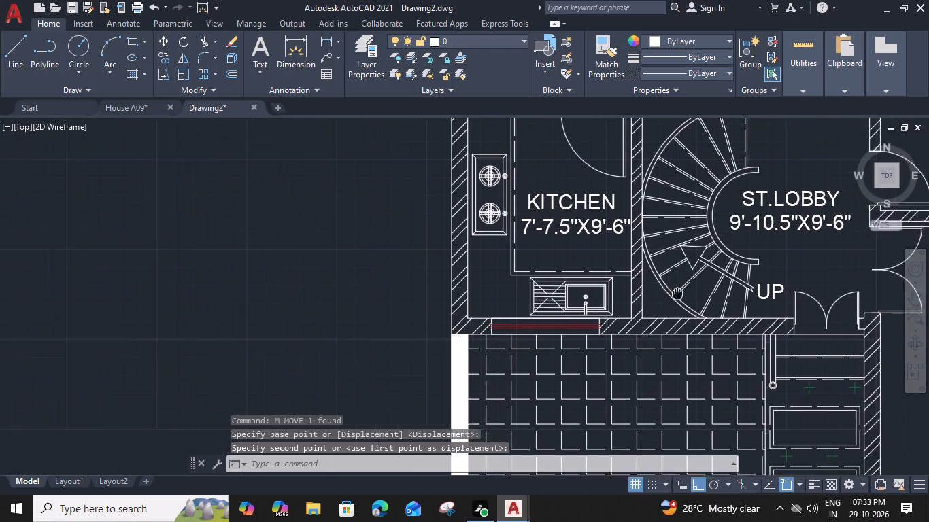
middle_drag(675, 292, 662, 282)
scroll(663, 286, down, 1)
middle_drag(686, 367, 613, 352)
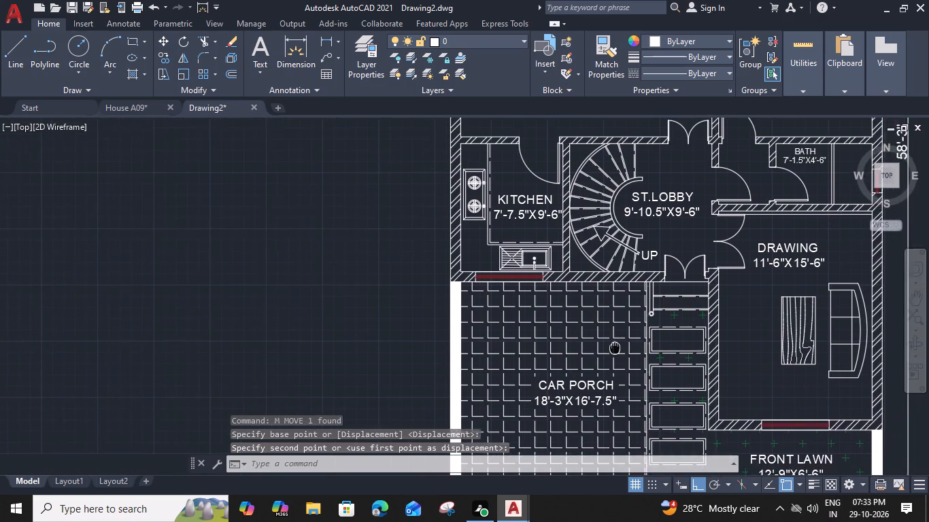
middle_drag(613, 352, 612, 353)
text(H)
key(space)
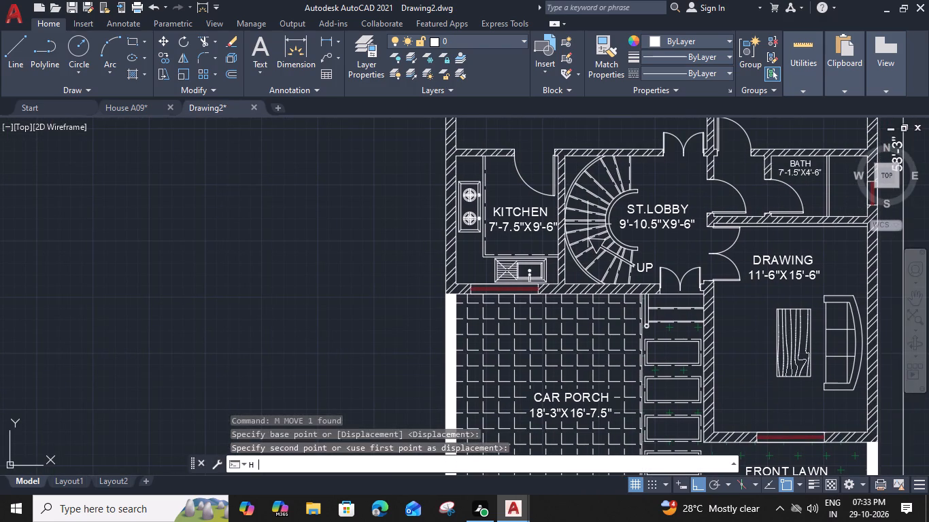
click(407, 56)
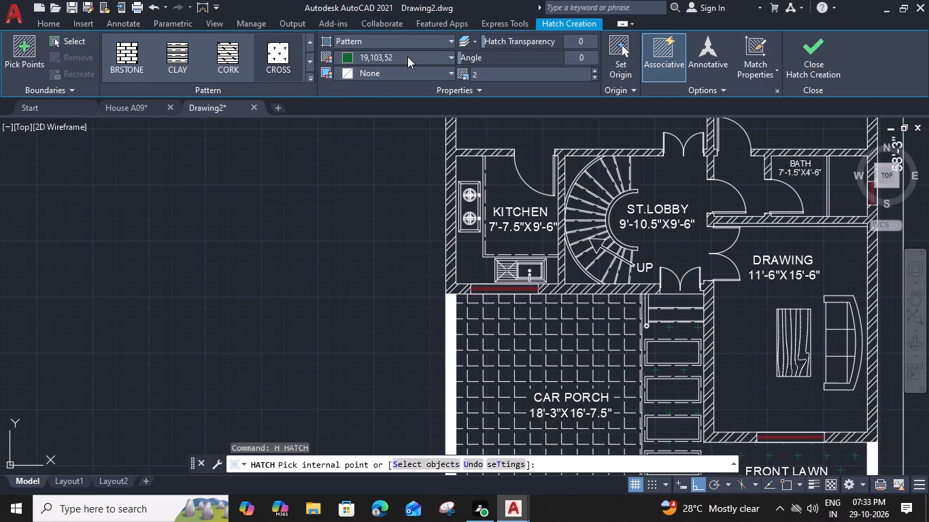
click(412, 77)
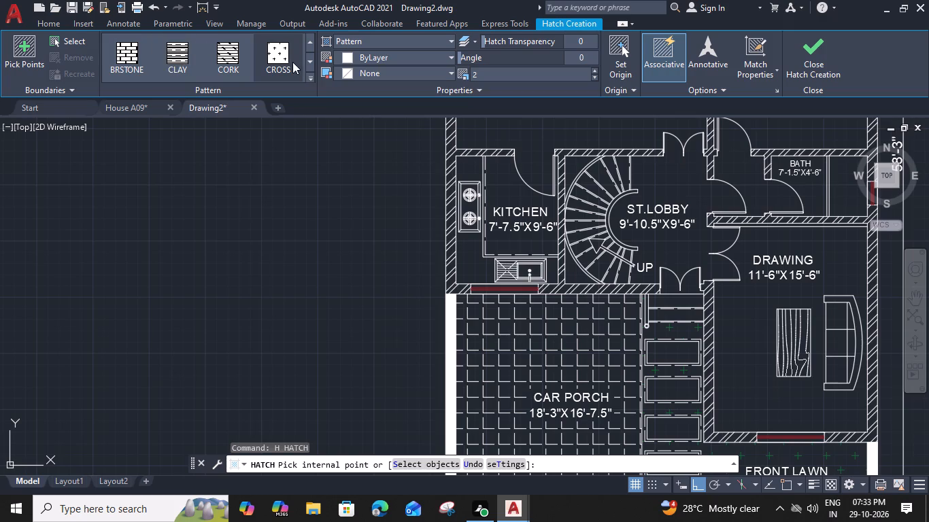
click(366, 38)
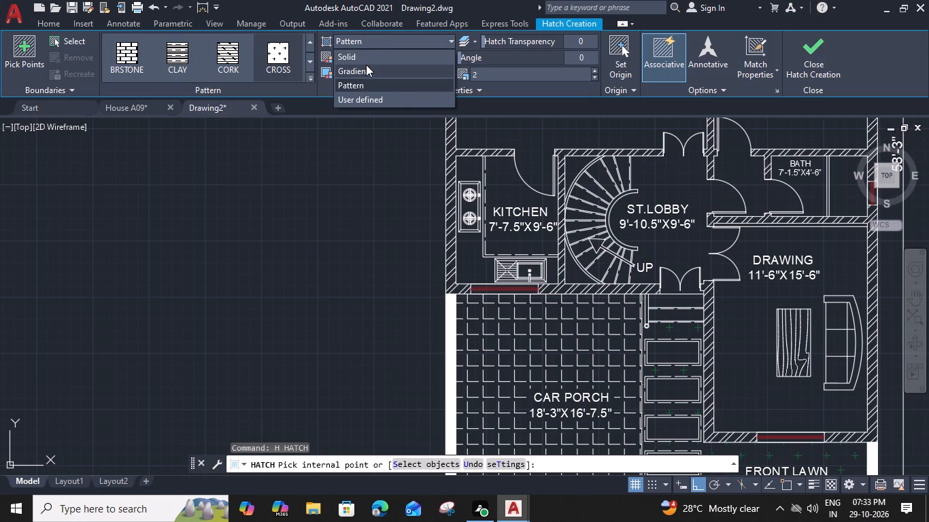
click(369, 56)
scroll(598, 243, up, 3)
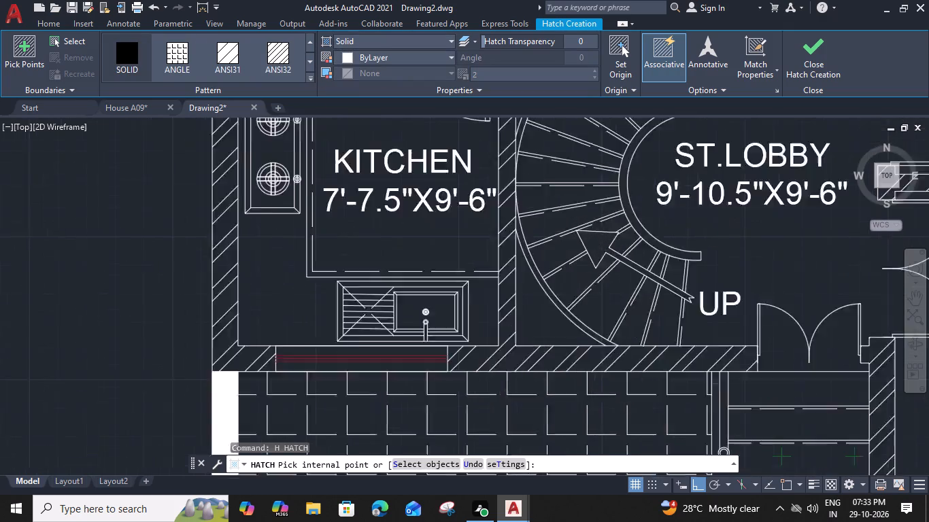
click(595, 242)
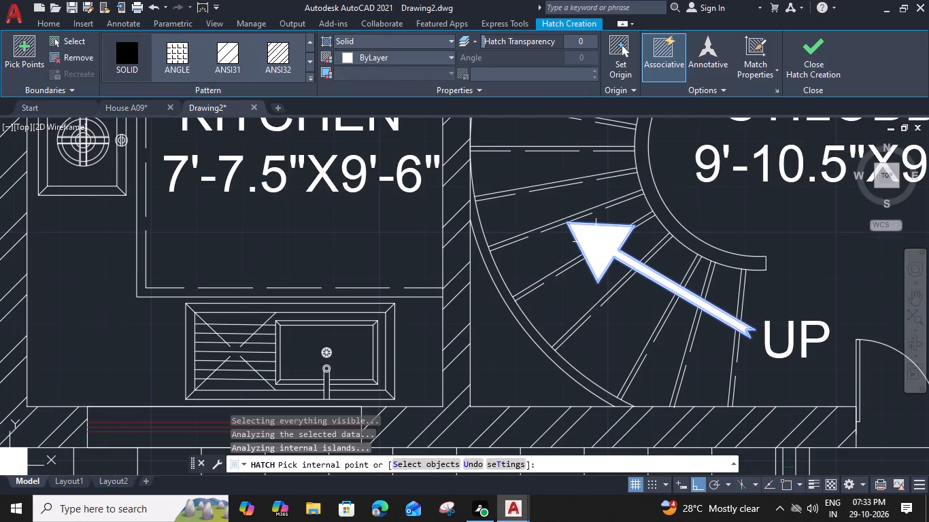
click(808, 55)
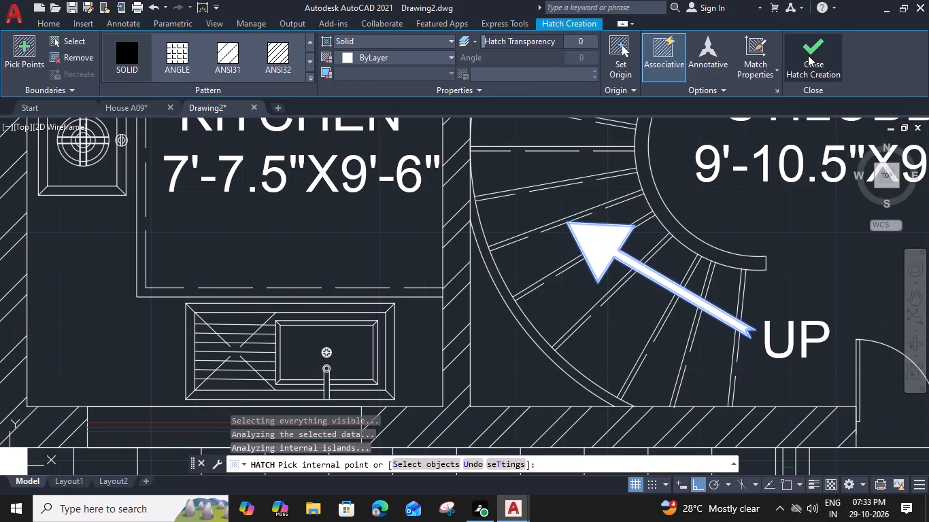
Draw a circle spanning the rail's width, centred on the end line at the north end of the stair's inner curved rail.
scroll(807, 58, down, 3)
scroll(739, 269, down, 3)
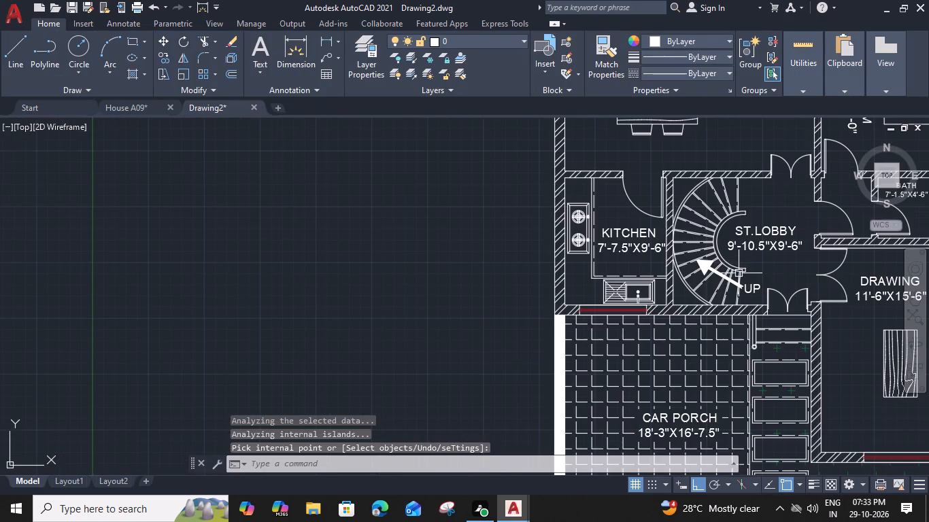
scroll(753, 177, up, 3)
scroll(729, 300, up, 2)
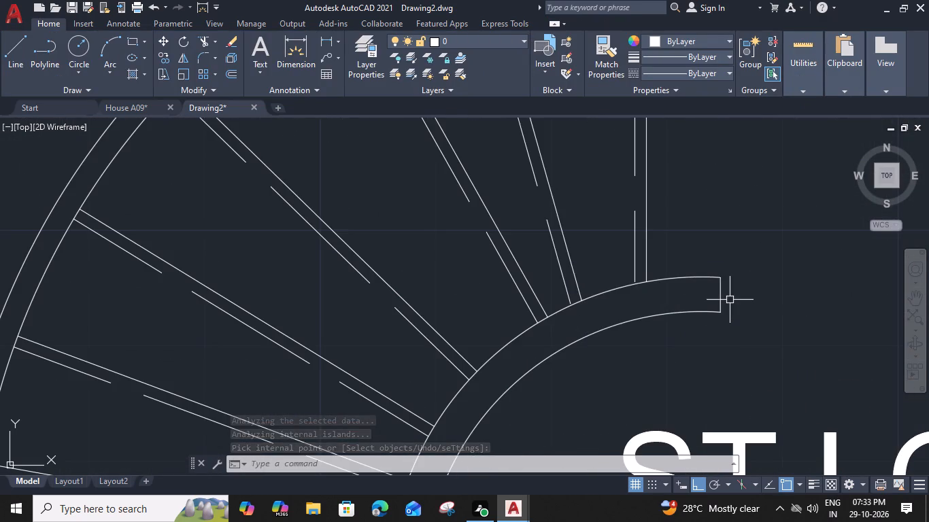
text(C)
key(space)
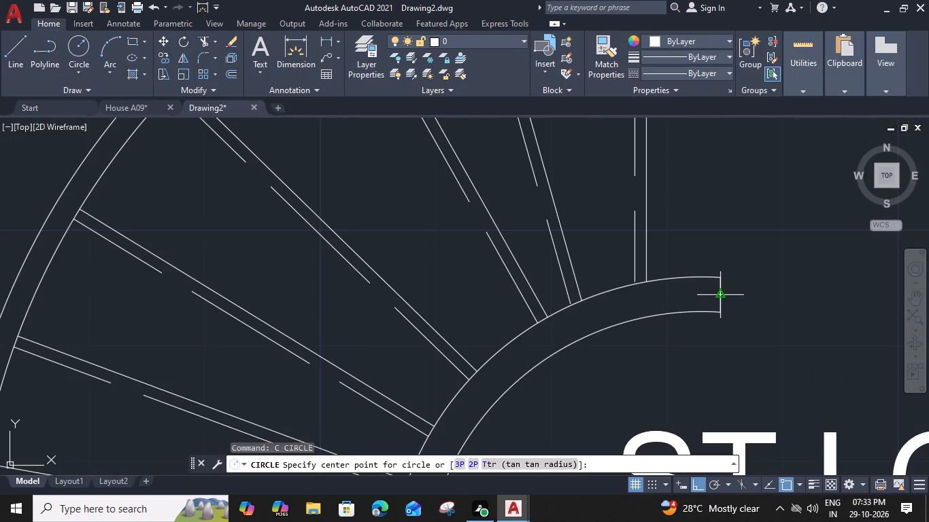
click(722, 296)
scroll(730, 298, up, 1)
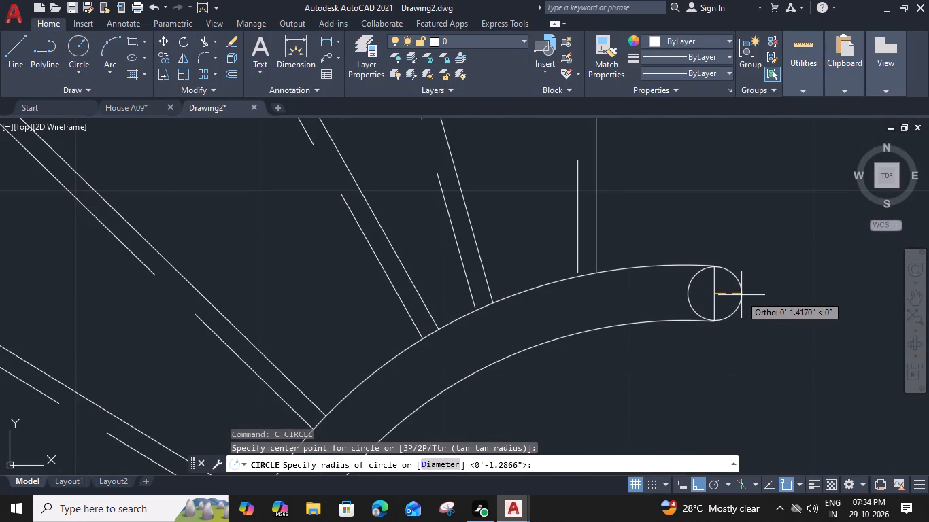
click(743, 295)
Offset the circle at the rail's north end outward by 0.3".
click(741, 297)
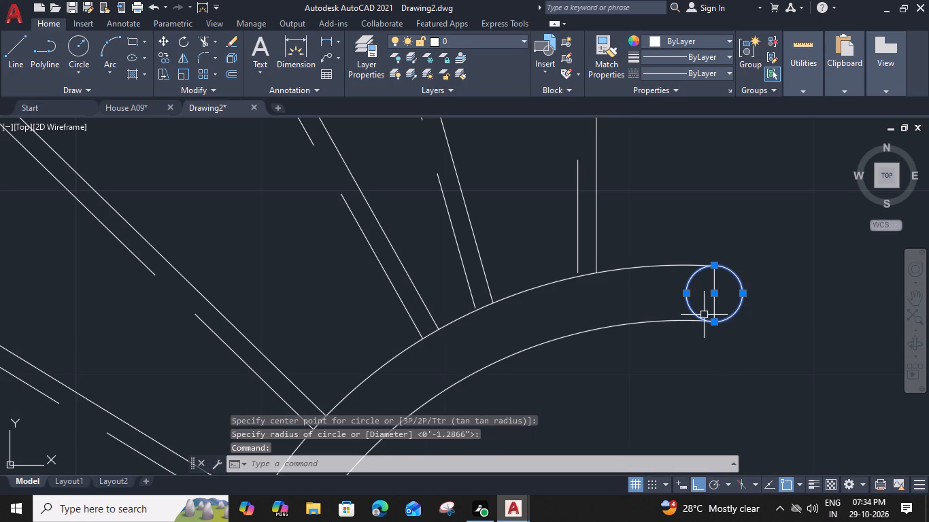
text(O)
key(space)
text(0.)
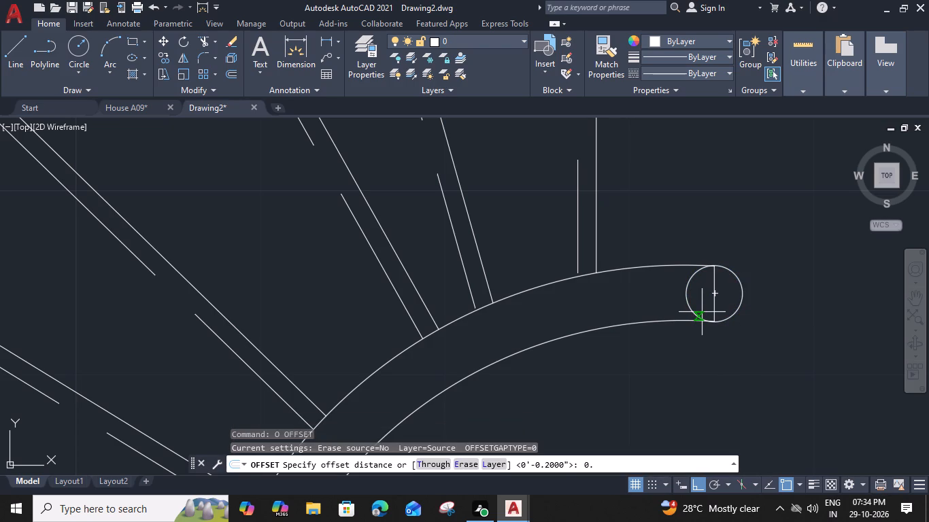
text(3")
key(Return)
click(764, 314)
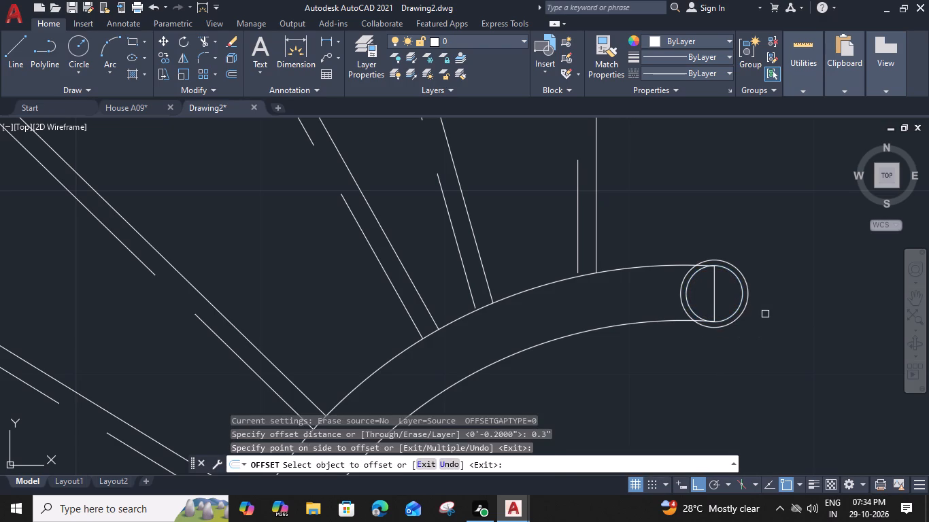
scroll(765, 314, down, 1)
key(Escape)
Trim away the rail's end line and both curved rail edges inside the two circles at the north end.
key(t)
text(R)
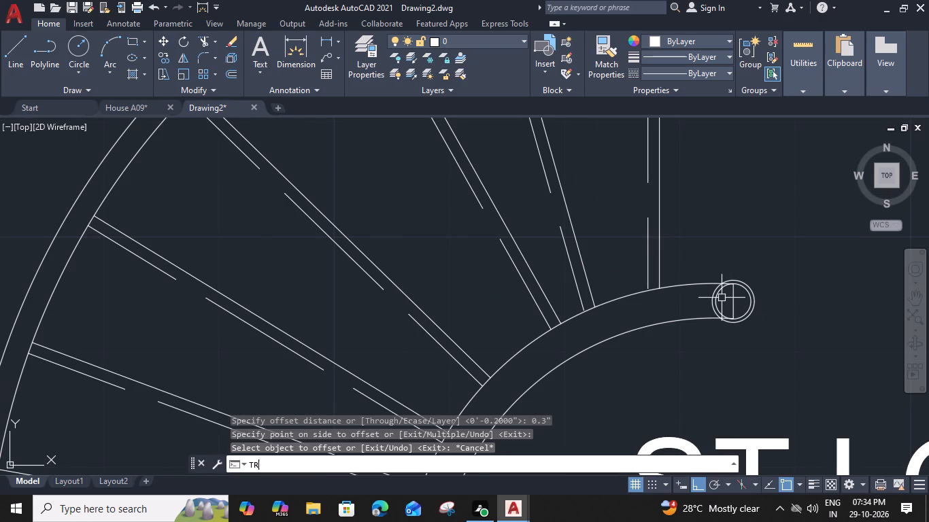
key(space)
scroll(730, 300, up, 2)
click(737, 301)
scroll(710, 256, up, 2)
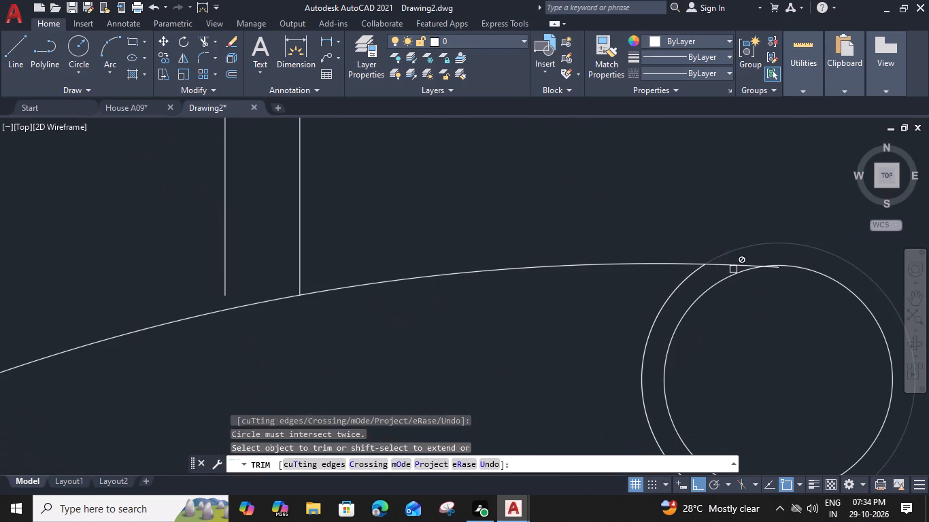
click(736, 268)
scroll(760, 275, up, 2)
click(794, 256)
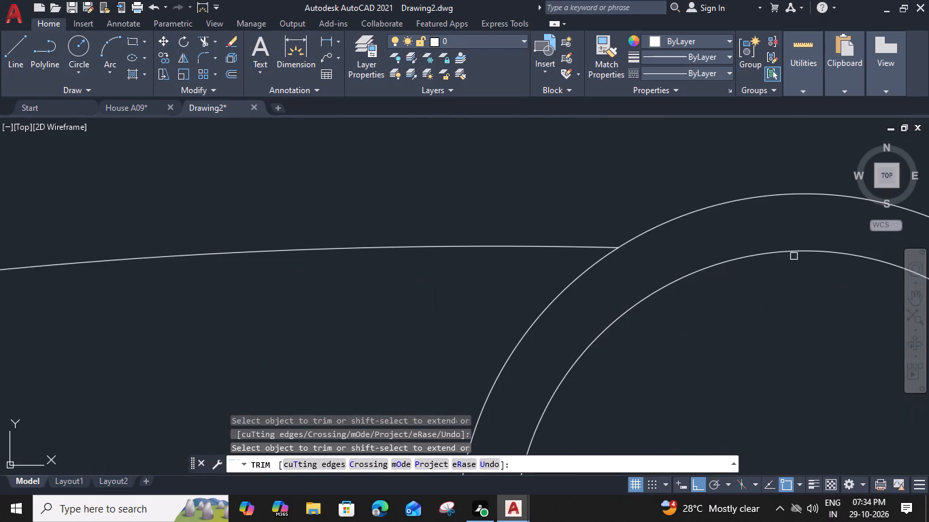
scroll(788, 279, down, 2)
middle_drag(759, 355, 715, 223)
scroll(754, 337, up, 2)
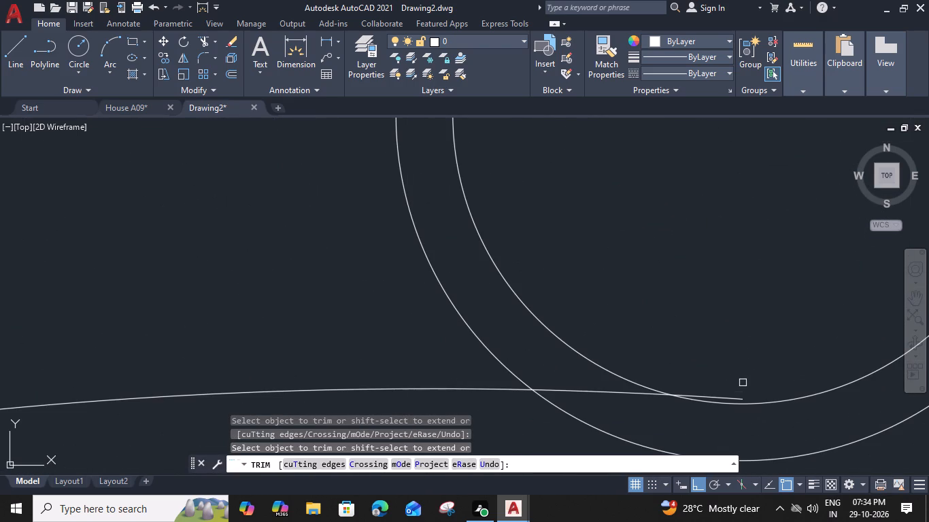
click(733, 398)
click(617, 394)
scroll(617, 394, down, 4)
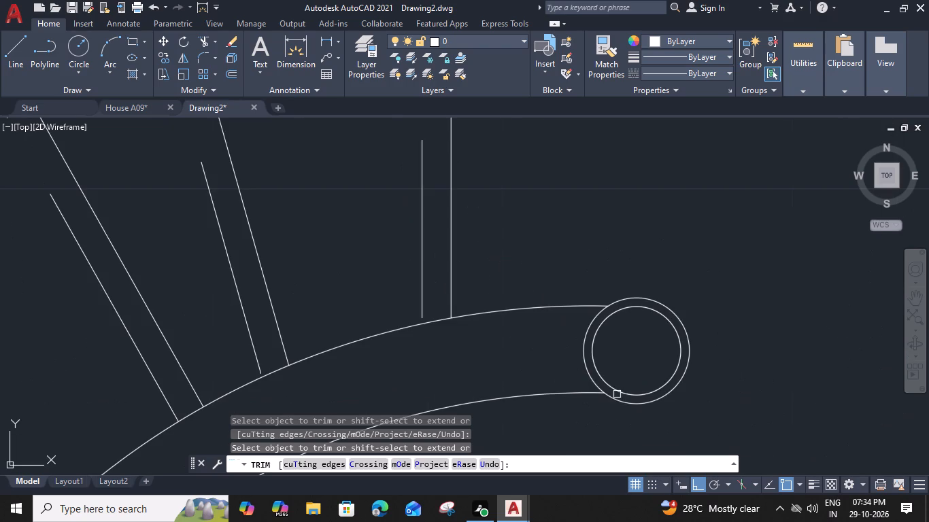
key(Escape)
Group the two concentric circles at the rail's north end into one object.
drag(742, 343, 721, 346)
click(656, 354)
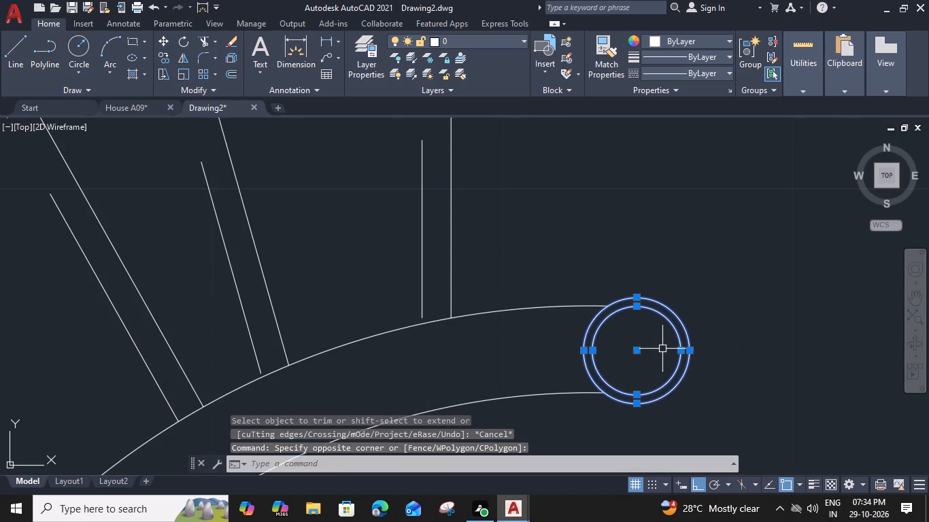
text(G)
key(space)
Copy the grouped circles from the rail's north end to the matching position at its south end.
drag(749, 337, 740, 341)
click(664, 362)
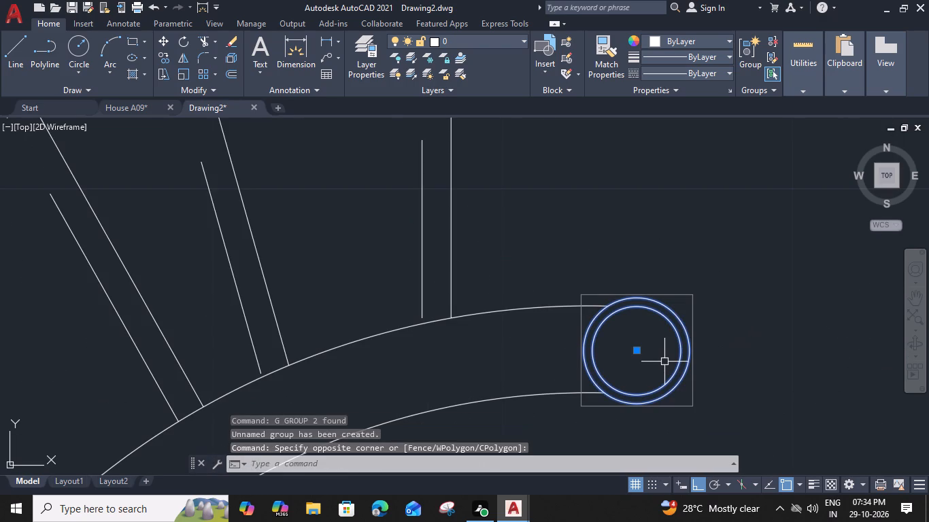
text(CO)
key(space)
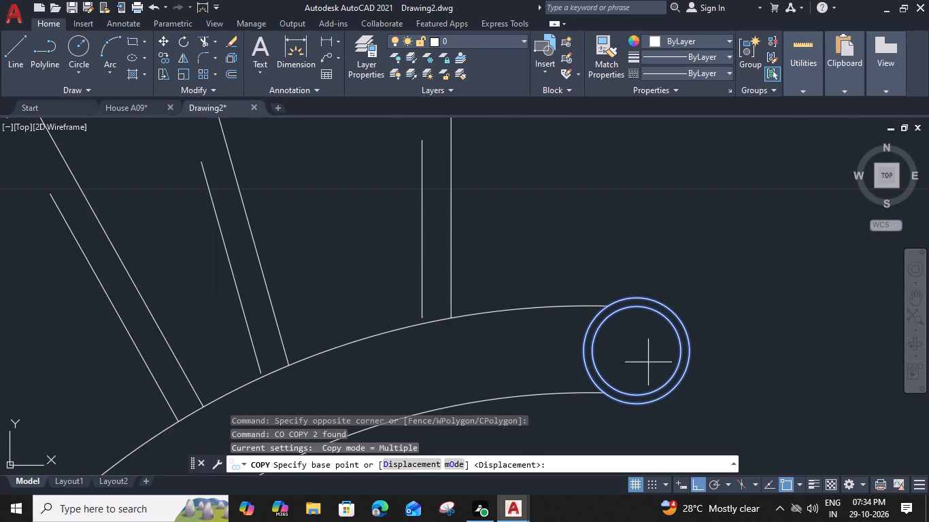
click(605, 303)
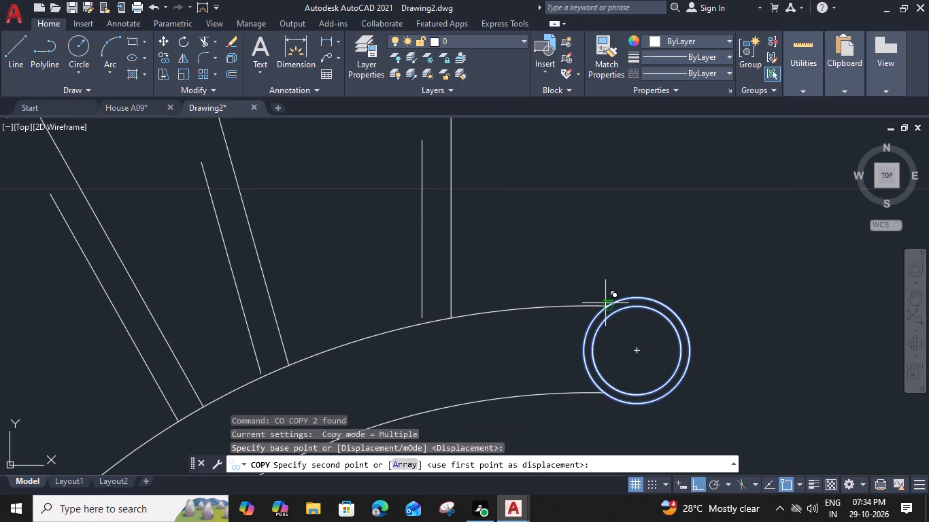
scroll(605, 332, down, 2)
middle_drag(603, 355, 628, 115)
middle_drag(616, 353, 629, 78)
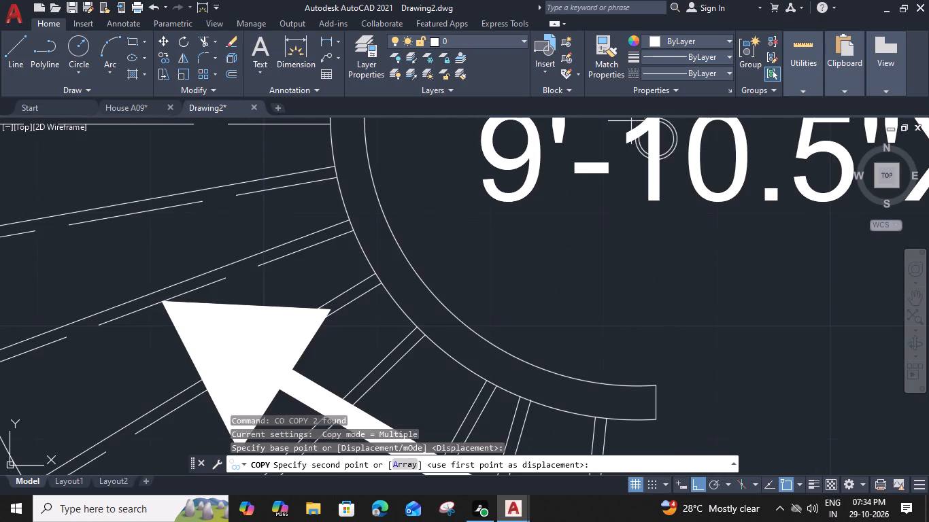
scroll(642, 387, up, 2)
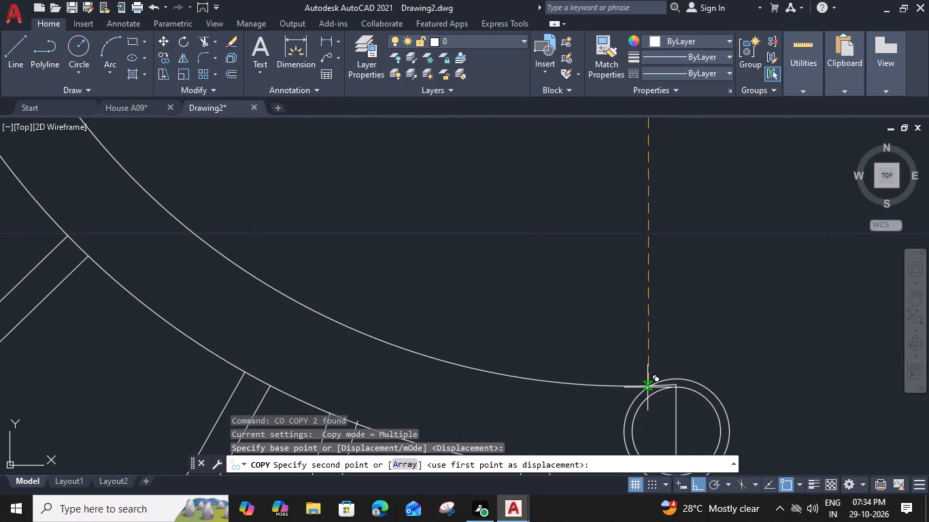
scroll(647, 388, up, 2)
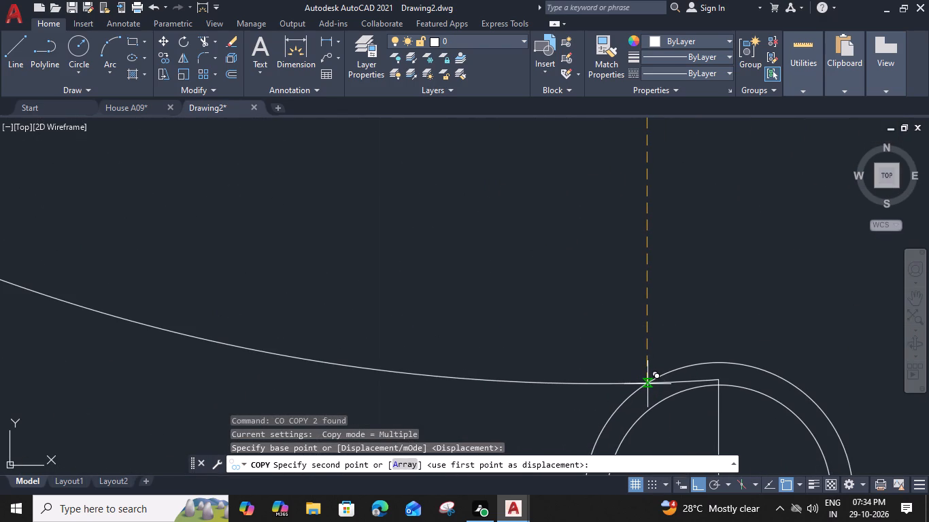
click(647, 384)
key(Escape)
Trim away the rail's end line and both curved rail edges inside the copied circles at the south end.
key(t)
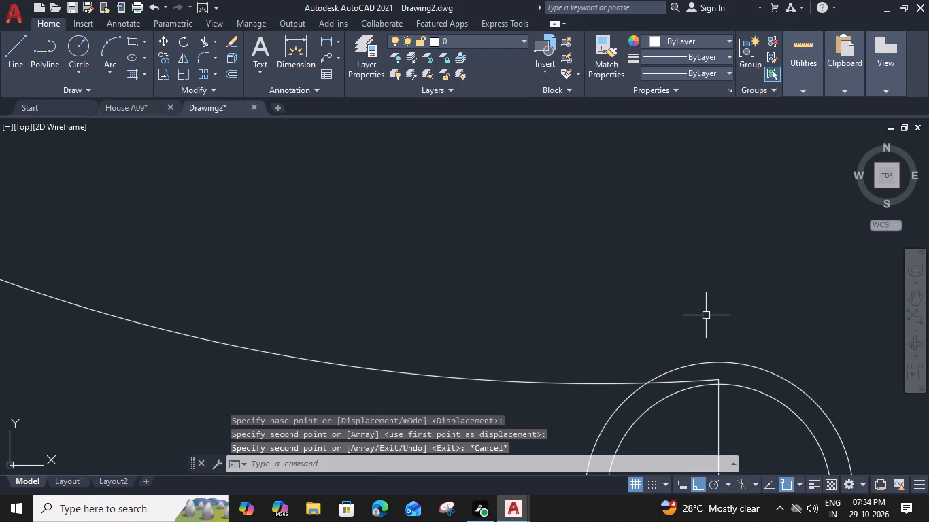
key(r)
key(space)
scroll(702, 336, down, 1)
middle_drag(702, 328, 690, 194)
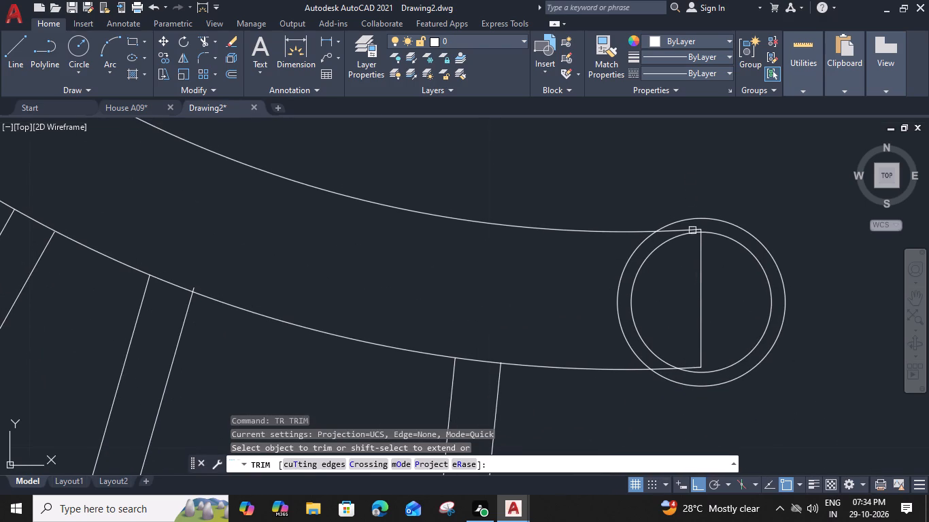
click(661, 368)
click(703, 339)
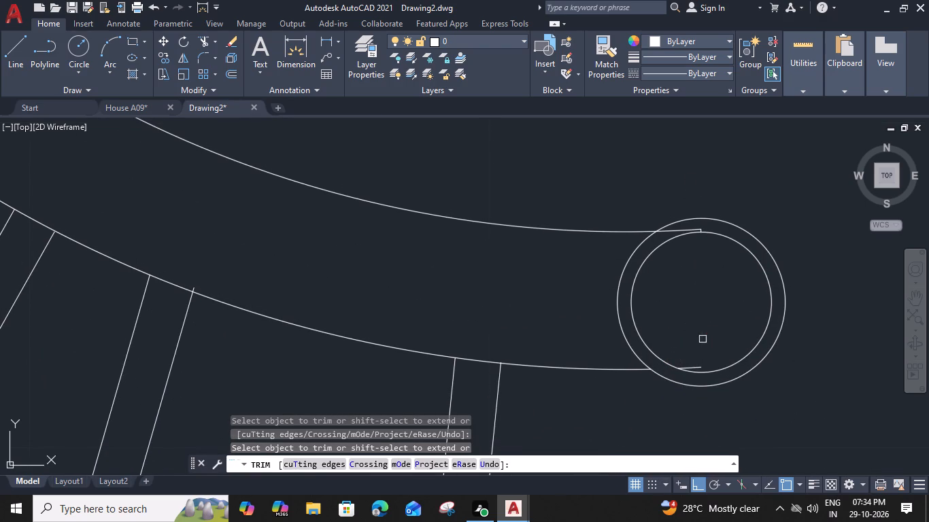
click(696, 366)
scroll(699, 227, up, 1)
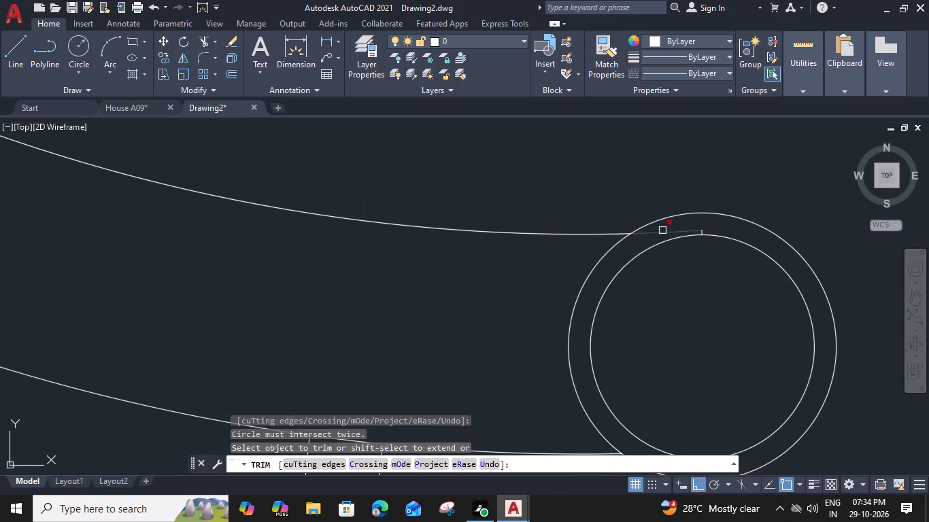
click(662, 230)
scroll(688, 228, up, 1)
click(707, 232)
key(Escape)
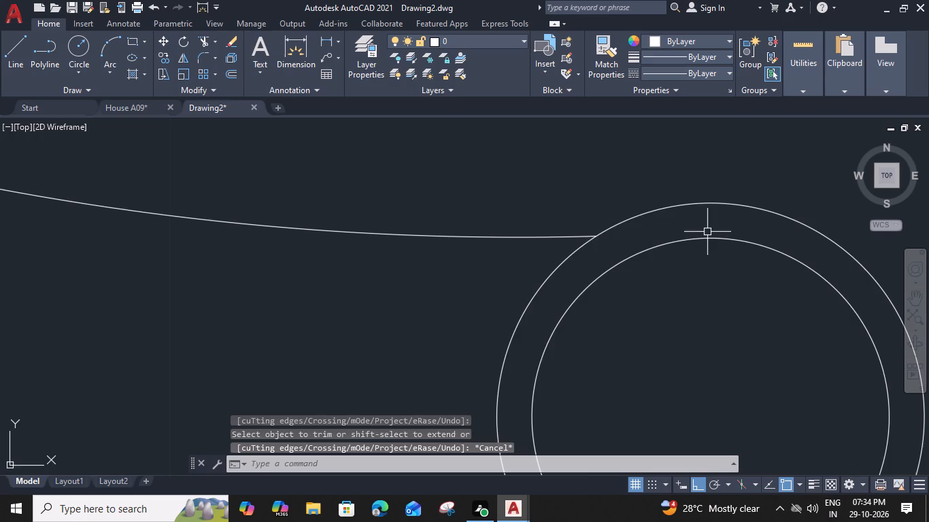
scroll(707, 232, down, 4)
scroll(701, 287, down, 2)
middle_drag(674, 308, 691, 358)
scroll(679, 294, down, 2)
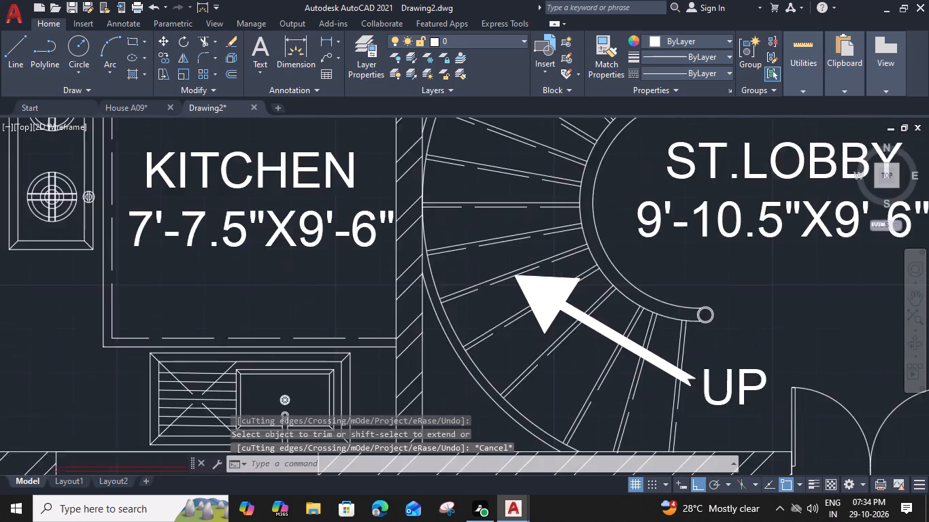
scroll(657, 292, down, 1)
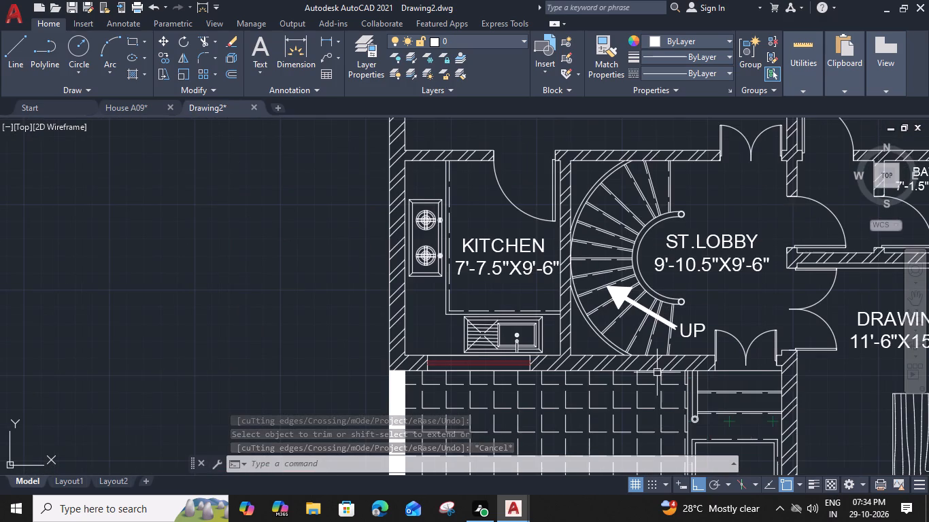
Look over the floor plan from the car porch up to the laundry and baths for unfinished details.
middle_drag(656, 372, 591, 158)
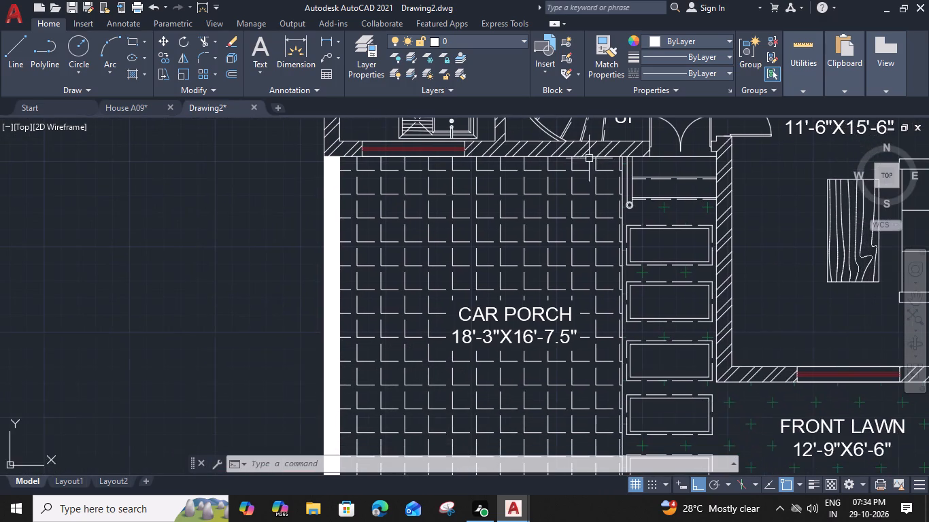
scroll(643, 415, down, 2)
middle_drag(669, 385, 628, 318)
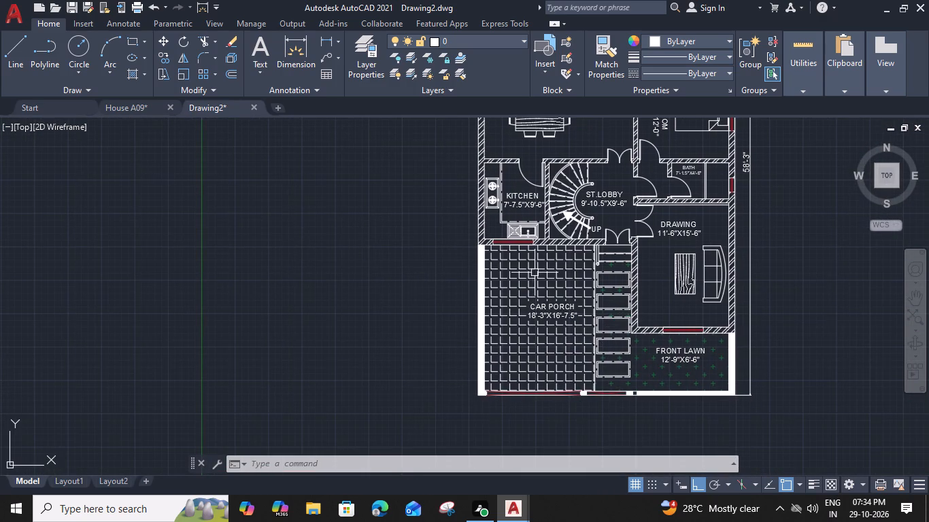
middle_drag(550, 277, 543, 434)
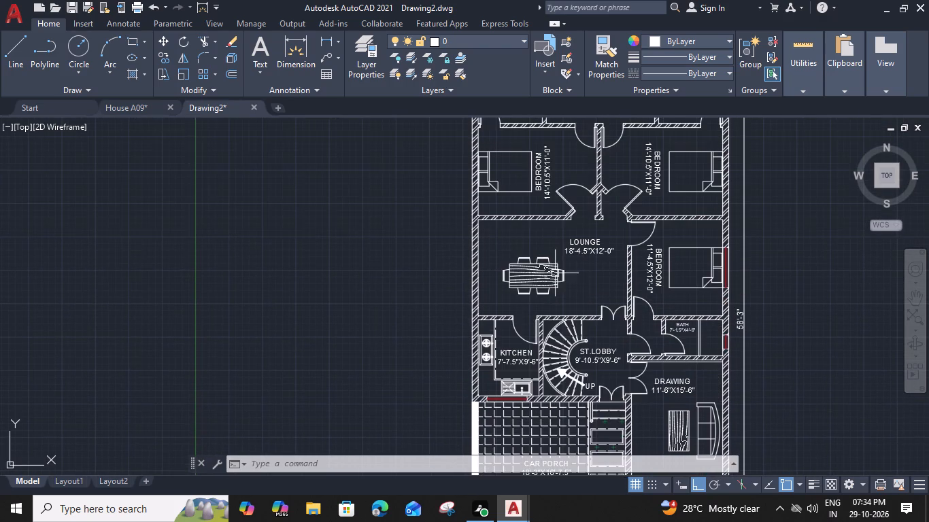
middle_drag(556, 296, 554, 341)
middle_drag(551, 265, 551, 289)
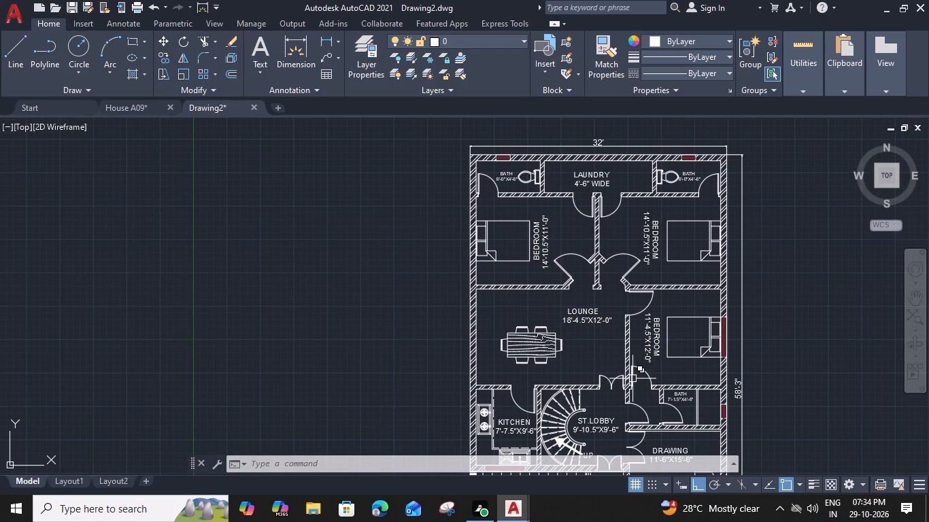
scroll(706, 169, up, 2)
scroll(704, 172, down, 1)
scroll(621, 266, down, 1)
click(573, 207)
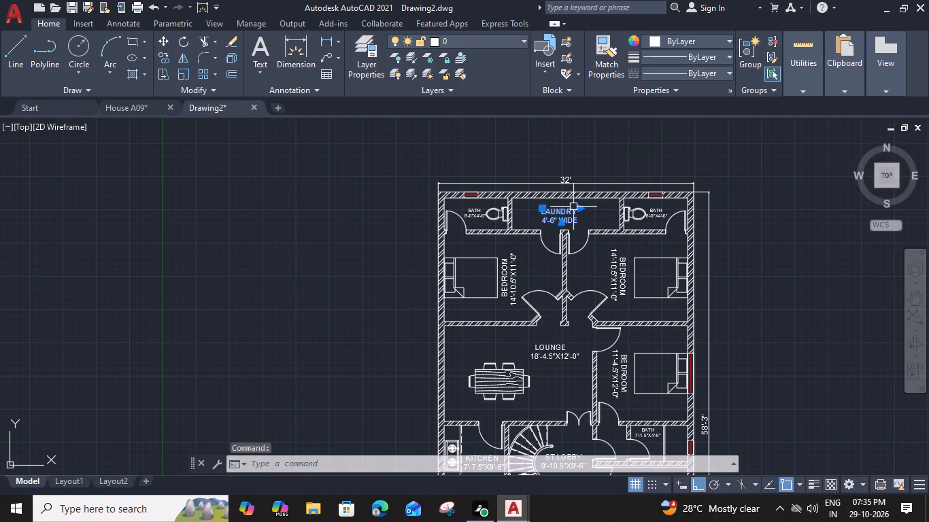
key(Escape)
Draw a line across the northwest bath's door opening along the bedroom-side face of the wall.
text(L)
key(space)
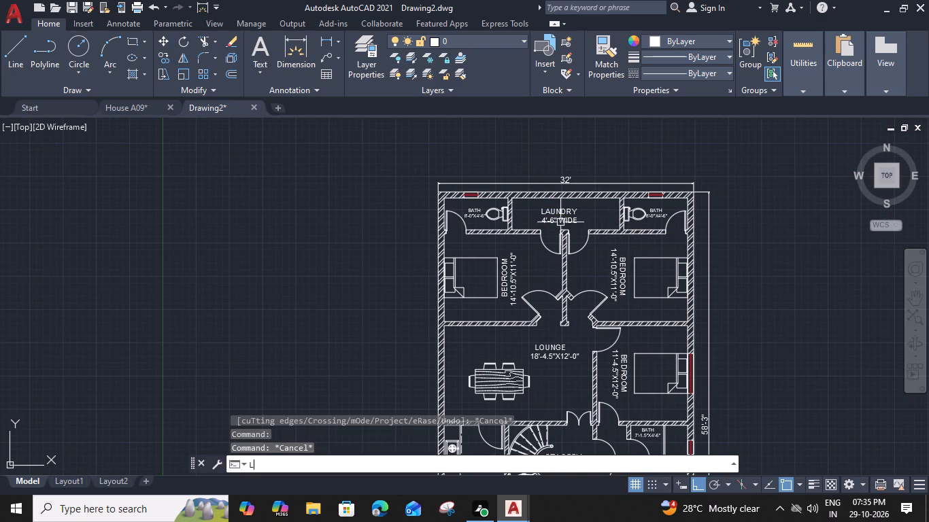
scroll(409, 209, up, 3)
click(553, 313)
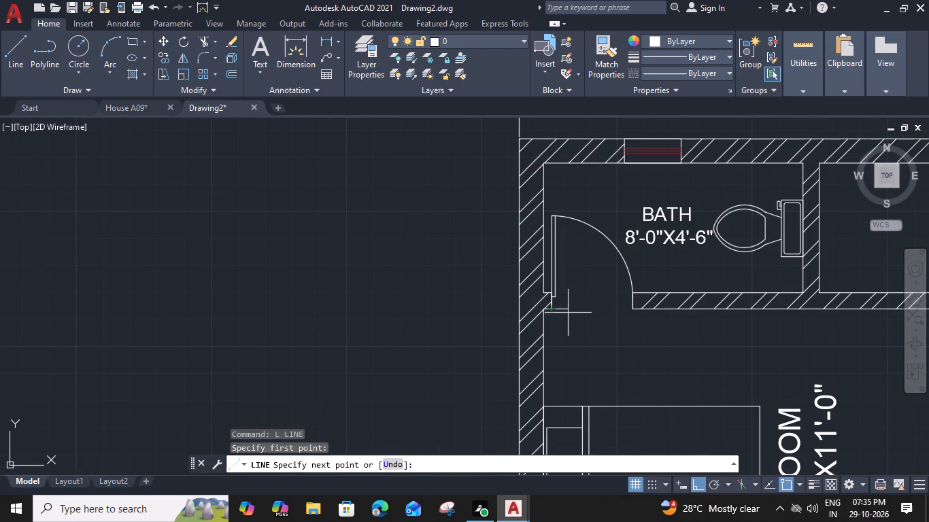
click(632, 311)
key(space)
Draw lines across both bedroom-to-laundry door openings along the laundry-side face of the wall.
middle_drag(671, 343, 285, 312)
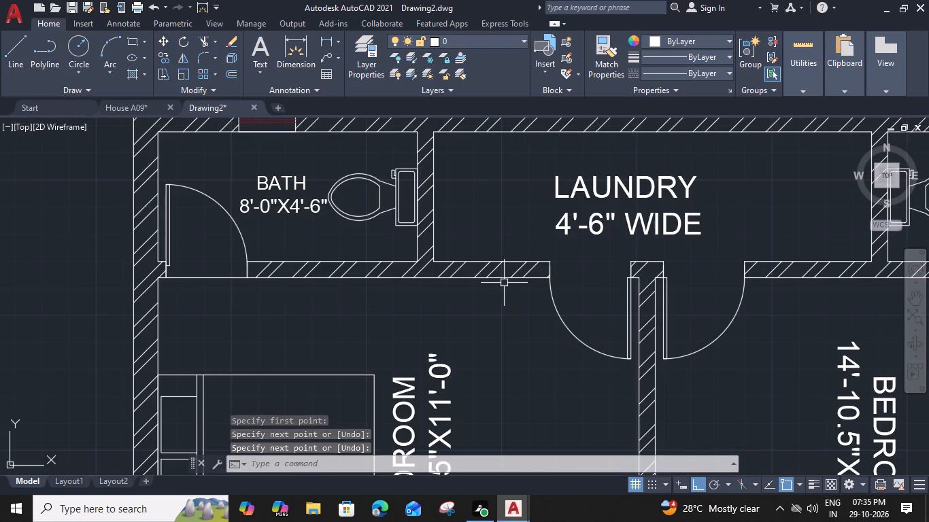
key(space)
click(550, 262)
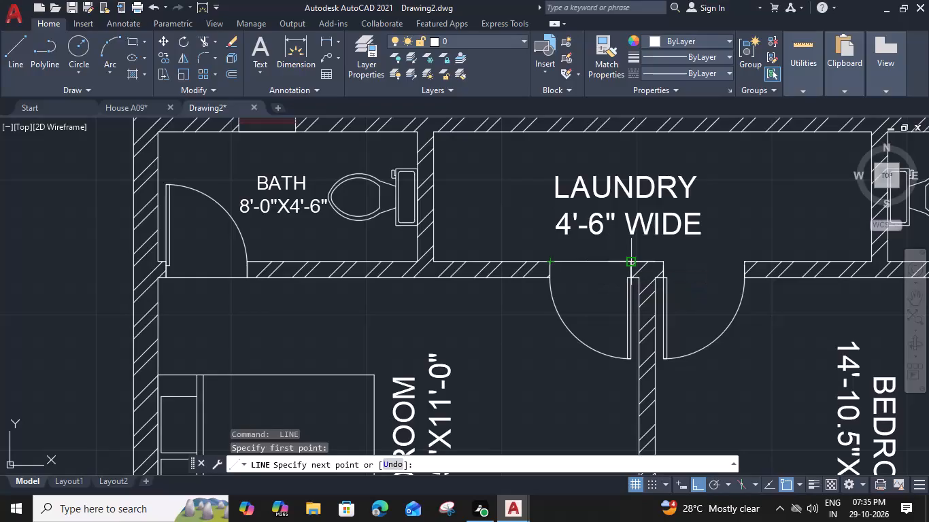
click(632, 262)
key(space)
key(space)
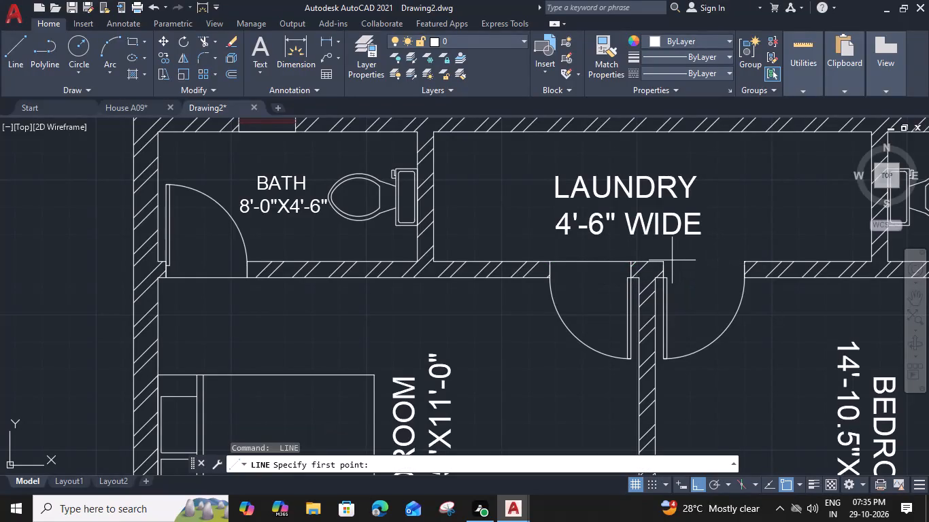
click(664, 260)
click(744, 260)
key(space)
Draw a line across the northeast bath's door opening along the bedroom-side face of the wall.
scroll(716, 270, down, 1)
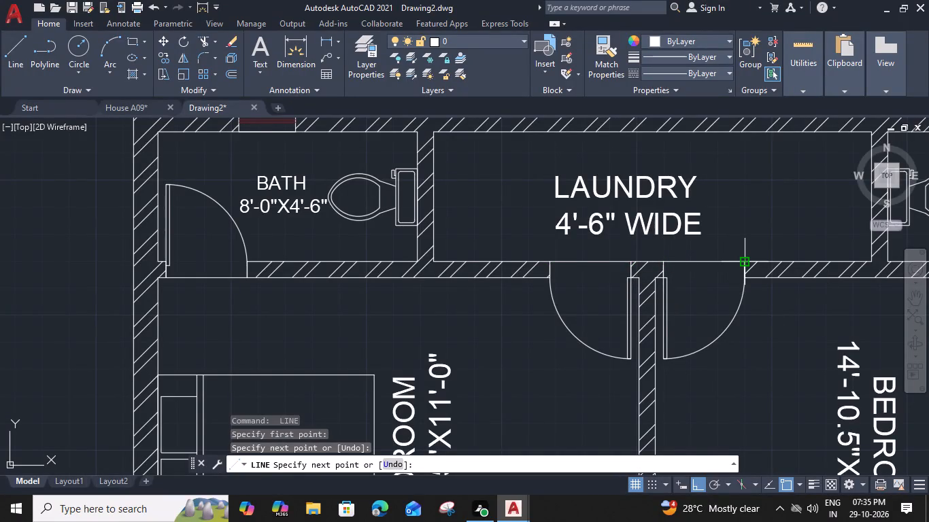
middle_drag(683, 281, 408, 273)
scroll(711, 266, up, 2)
key(space)
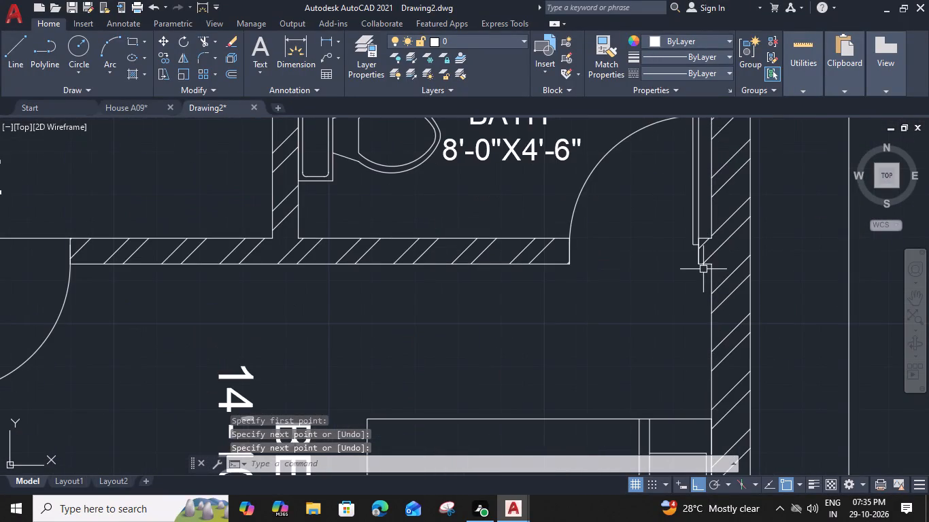
click(696, 265)
click(570, 264)
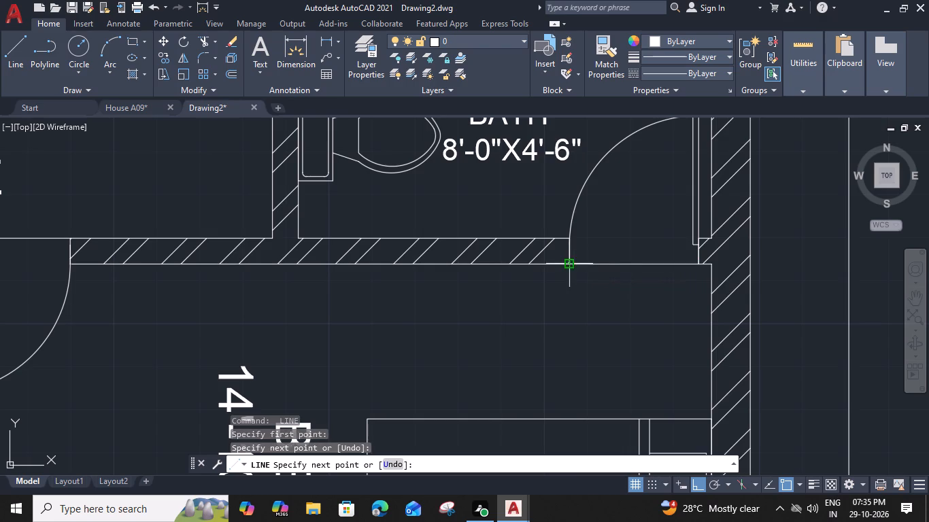
scroll(572, 277, down, 3)
middle_drag(528, 316, 626, 172)
scroll(530, 251, up, 2)
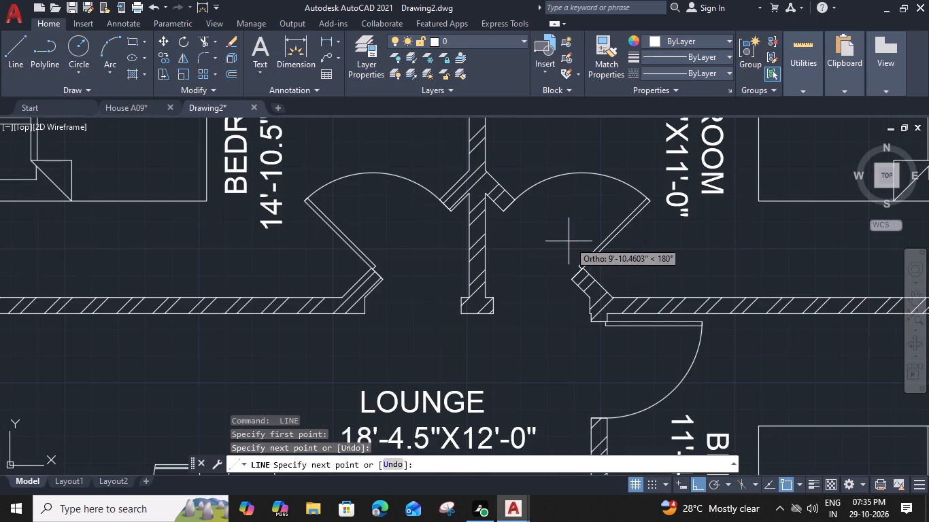
key(Escape)
Draw threshold lines on the lounge side across the two angled bedroom door openings and the 11'-4.5"X12'-0" bedroom's door opening.
key(space)
click(501, 217)
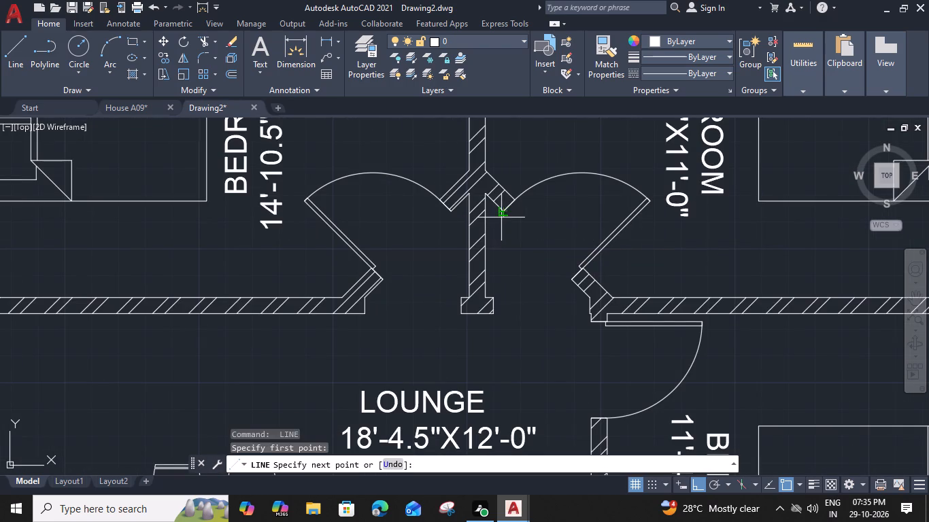
click(571, 281)
key(space)
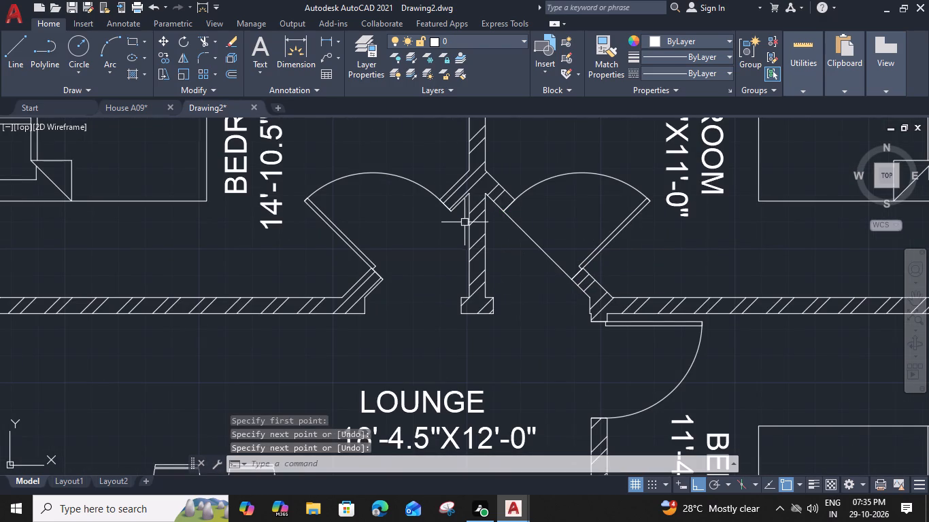
key(space)
click(448, 215)
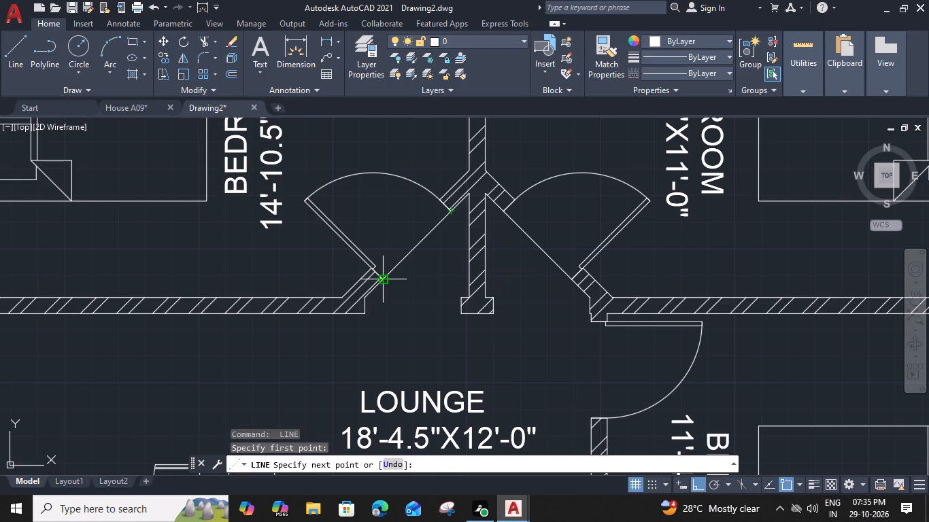
click(386, 283)
key(space)
key(space)
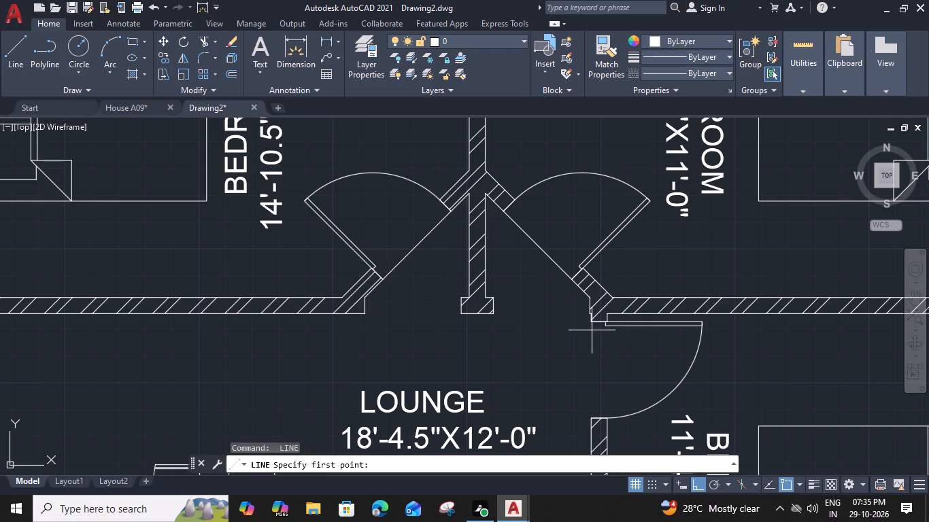
click(591, 325)
click(592, 417)
key(space)
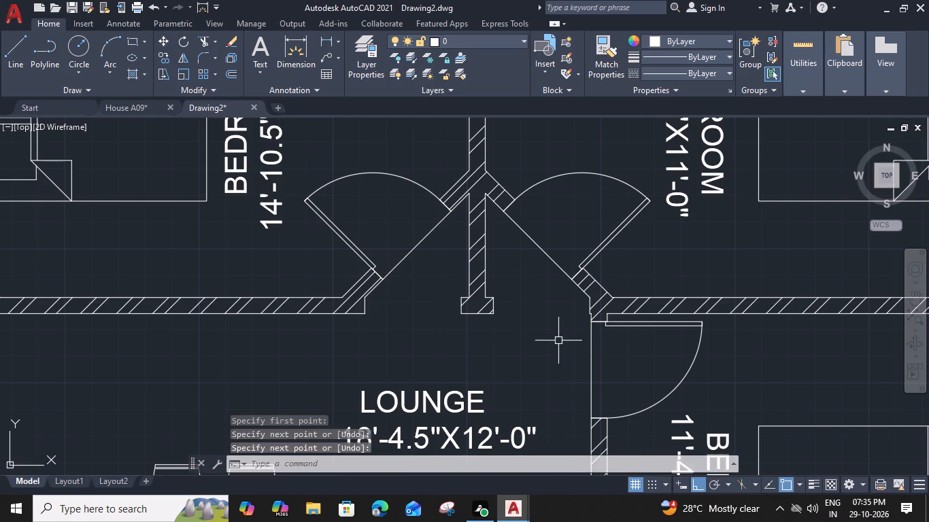
Draw threshold lines along the wall's south face across the lounge-to-lobby double door and the adjacent bedroom door opening.
scroll(558, 340, down, 2)
middle_drag(561, 338, 609, 131)
scroll(595, 310, up, 2)
key(space)
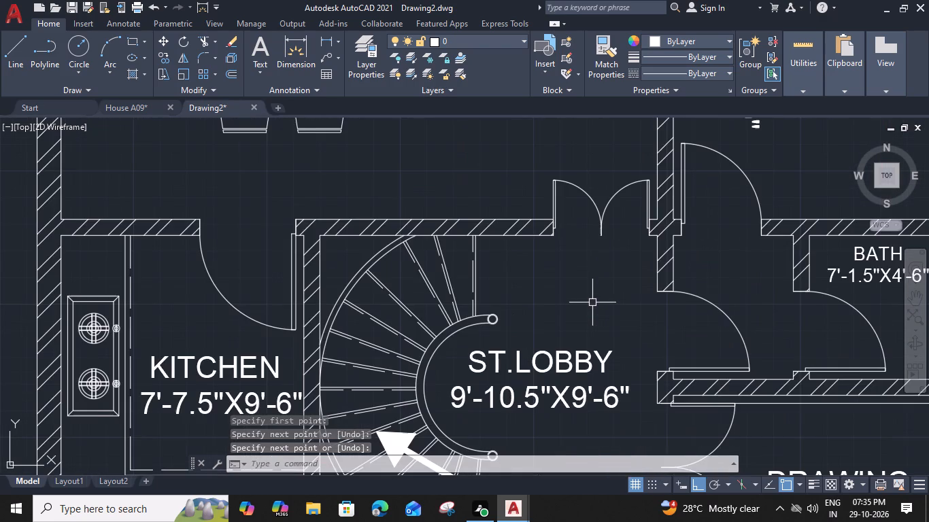
click(555, 239)
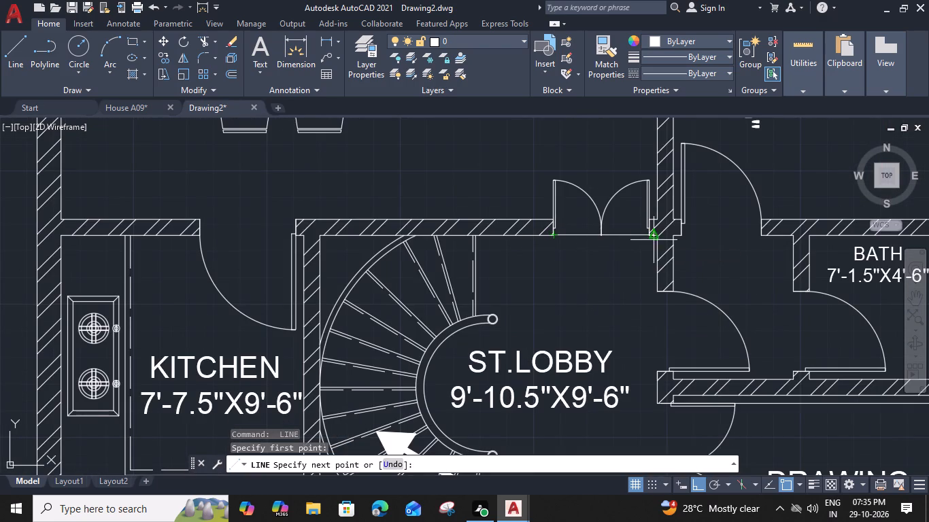
click(651, 237)
key(space)
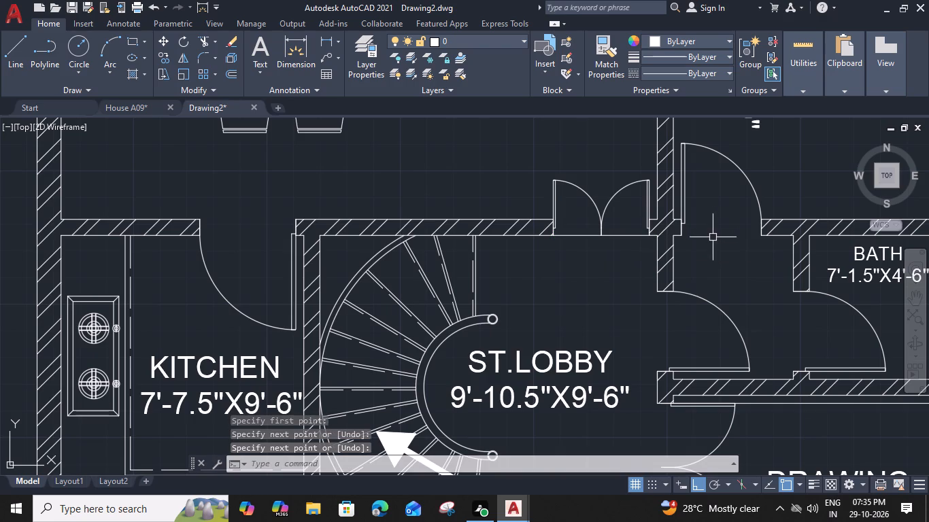
key(space)
click(685, 237)
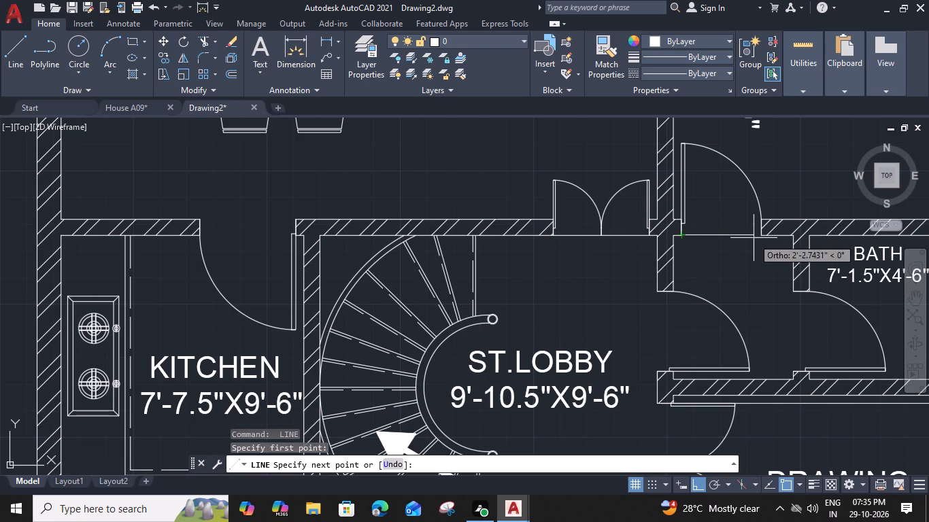
click(759, 238)
key(space)
Draw vertical threshold lines along the west wall faces of the 7'-1.5"X4'-6" bath's door opening and the passage's lobby door opening.
key(space)
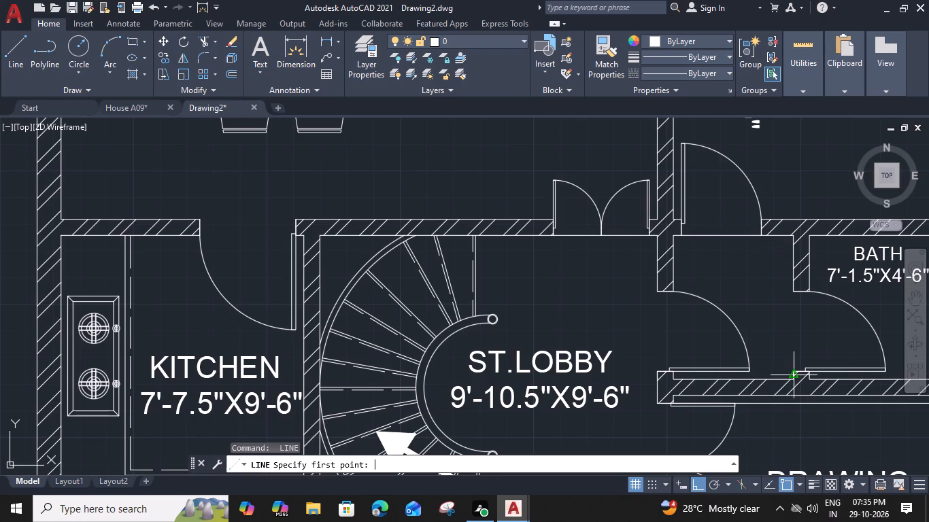
scroll(790, 368, up, 2)
click(796, 375)
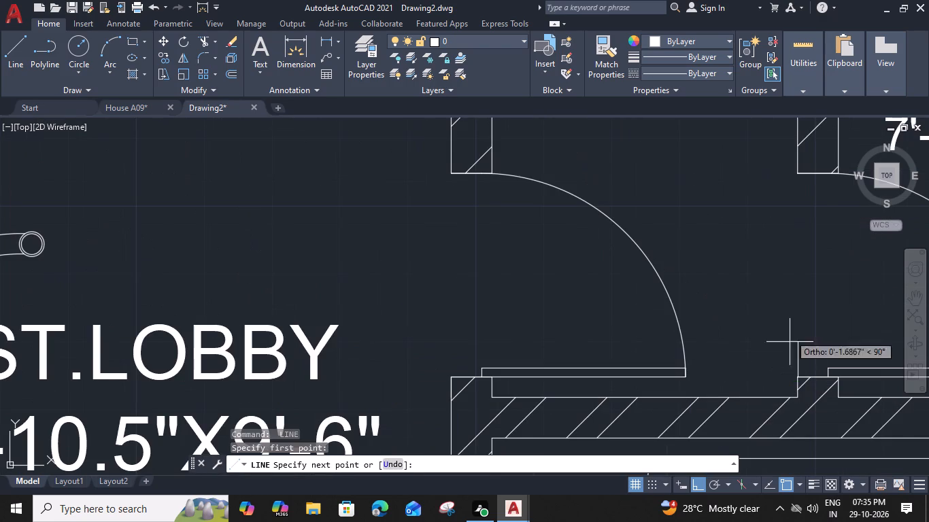
click(796, 171)
key(space)
key(space)
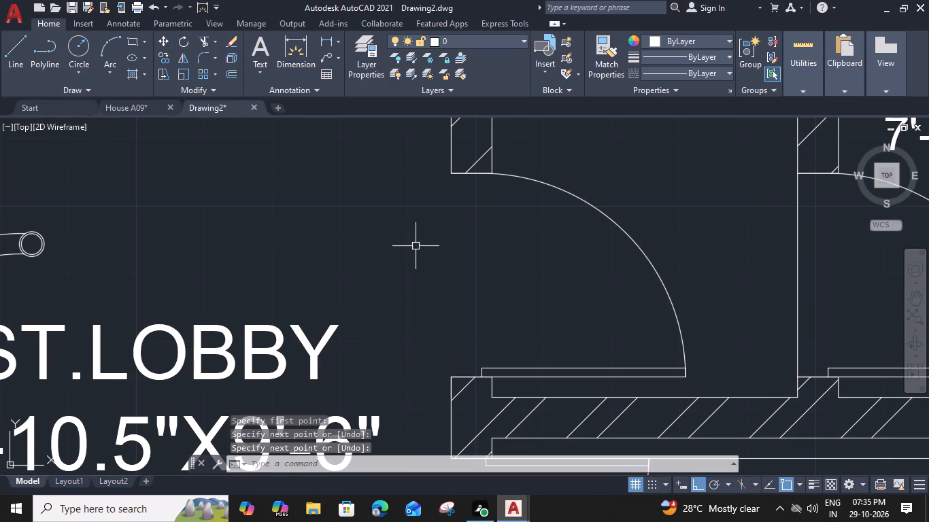
click(450, 175)
click(452, 377)
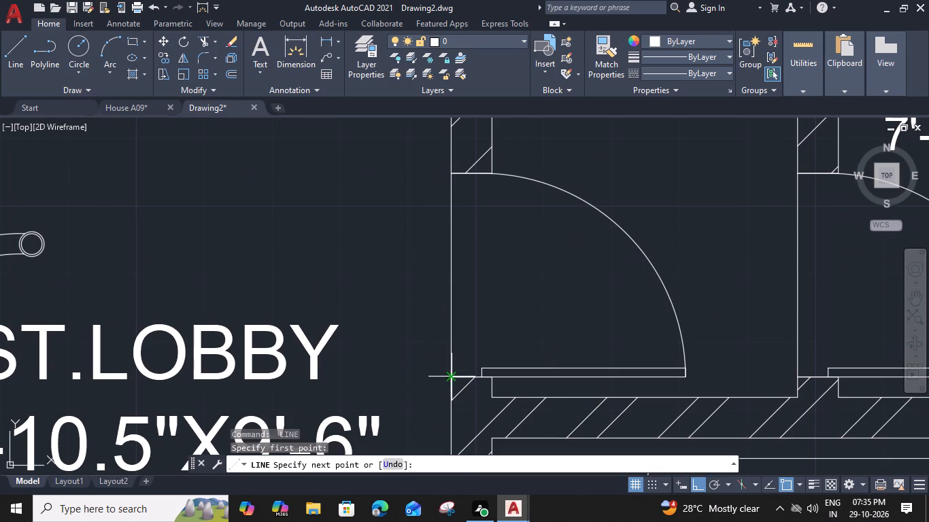
key(space)
Draw a threshold line across the drawing room's double-door opening on the stair lobby side.
scroll(437, 353, down, 2)
middle_drag(407, 334, 699, 194)
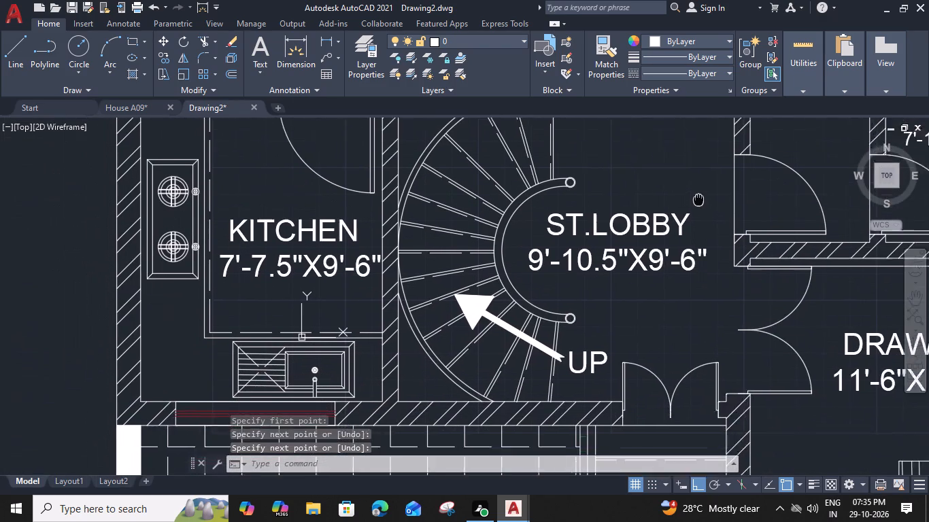
middle_drag(699, 194, 696, 179)
key(space)
click(730, 239)
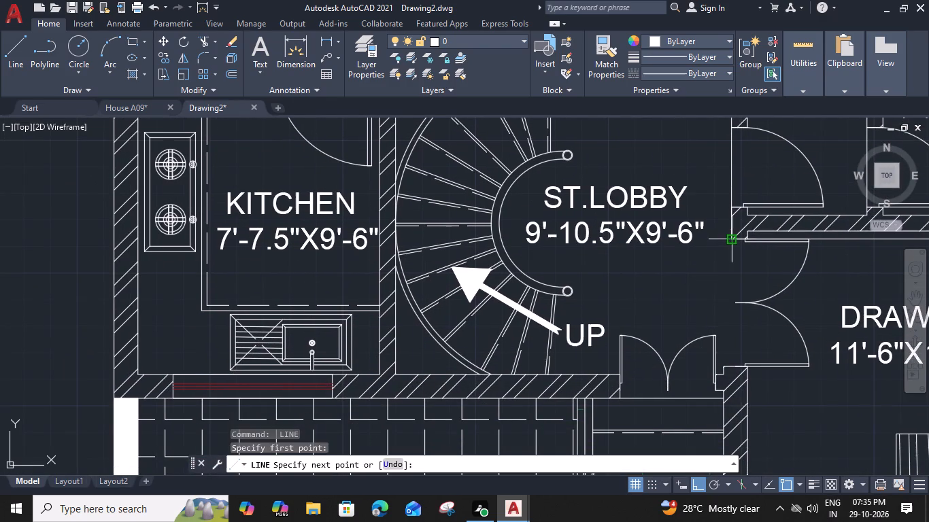
scroll(732, 364, up, 1)
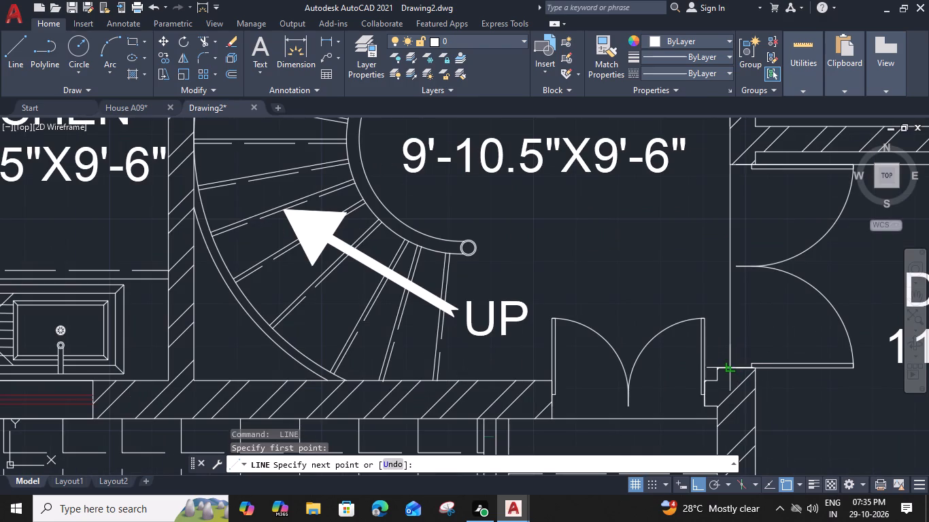
click(732, 370)
key(space)
Draw a threshold line across the kitchen's door opening along the lounge-side face of the wall.
scroll(732, 370, down, 2)
middle_drag(582, 307, 609, 323)
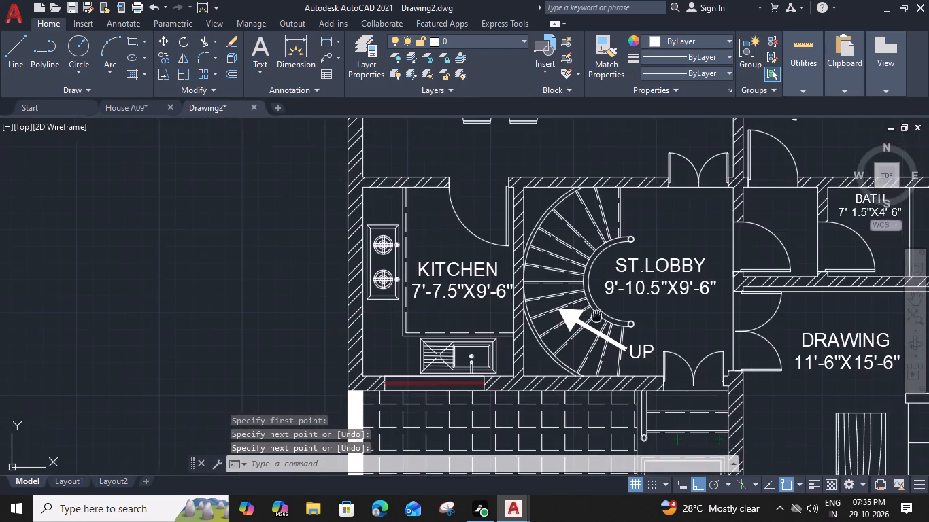
middle_drag(609, 323, 704, 377)
scroll(594, 237, up, 2)
key(space)
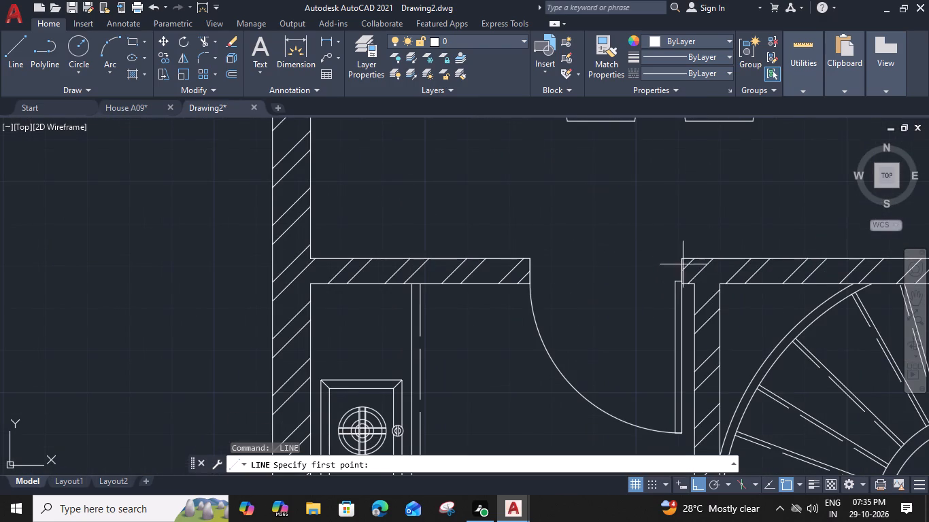
drag(683, 257, 673, 258)
click(530, 259)
key(space)
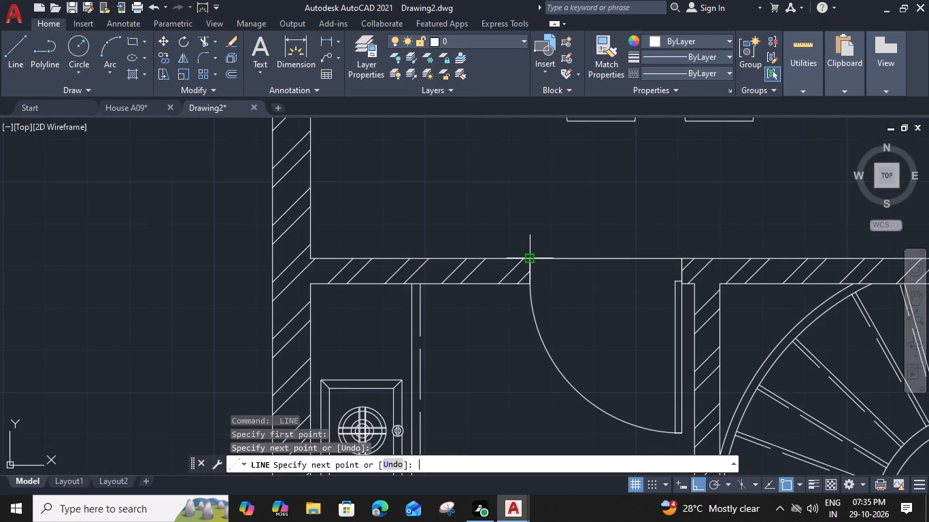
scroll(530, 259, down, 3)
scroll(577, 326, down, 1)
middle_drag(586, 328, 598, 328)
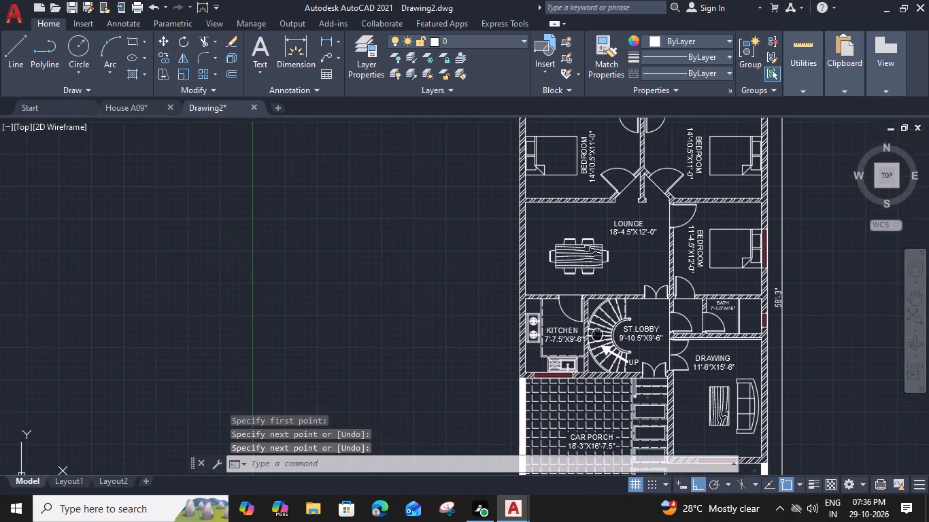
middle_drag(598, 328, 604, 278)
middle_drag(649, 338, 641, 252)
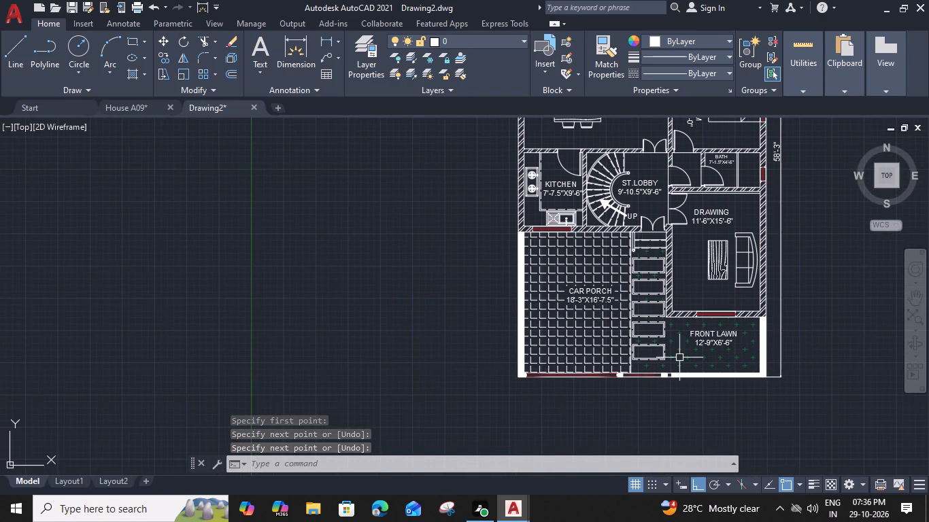
Copy the FRONT LAWN label straight down to the empty space below the front boundary wall.
scroll(709, 347, up, 1)
click(709, 342)
key(v)
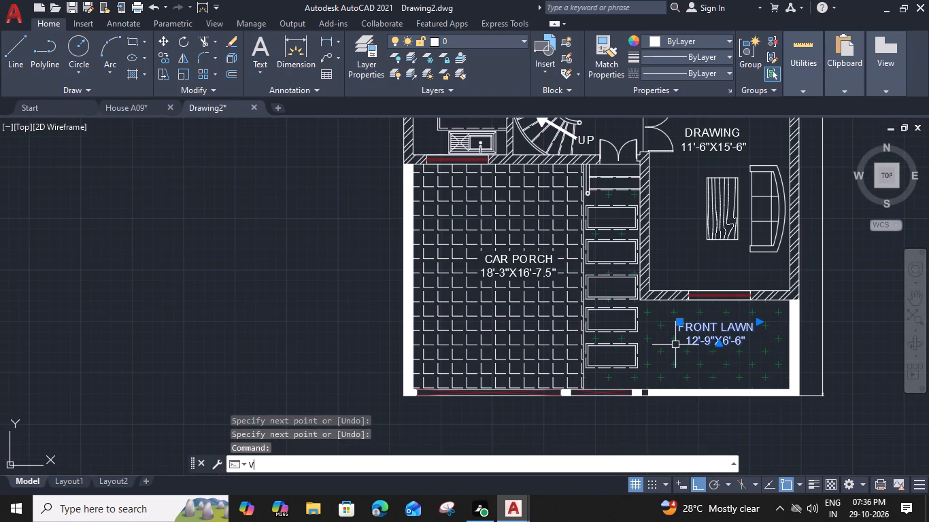
key(BackSpace)
text(CO)
key(space)
scroll(692, 343, up, 2)
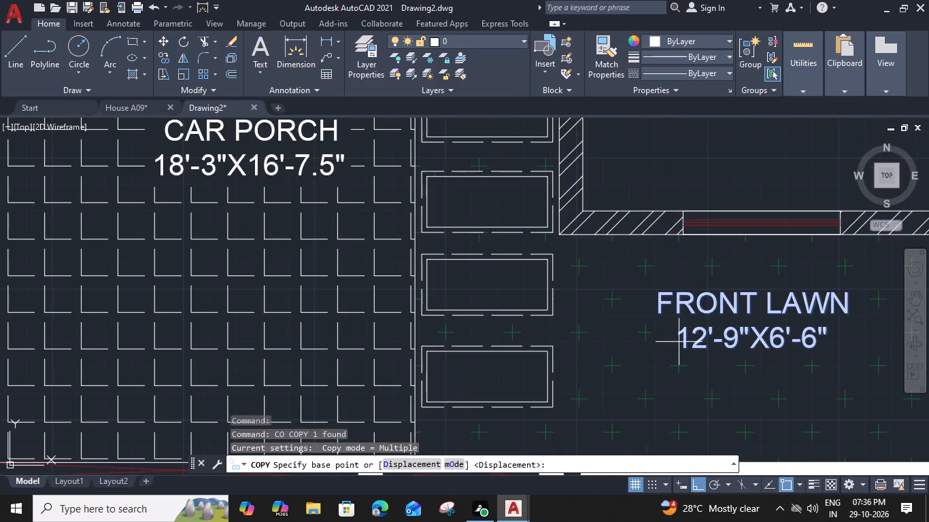
click(652, 292)
scroll(652, 308, down, 2)
middle_drag(656, 347, 671, 288)
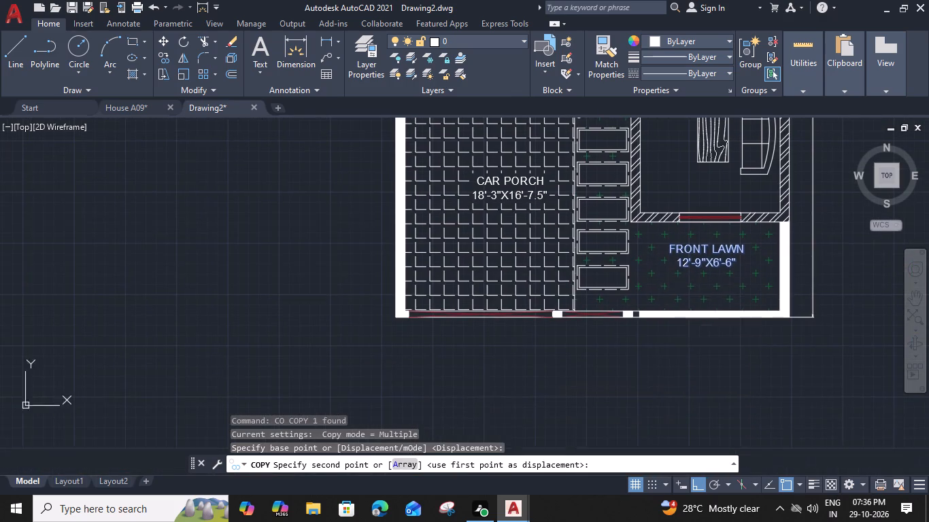
click(670, 354)
key(Escape)
Set the text height of the copied label below the plan to 1'9".
click(676, 351)
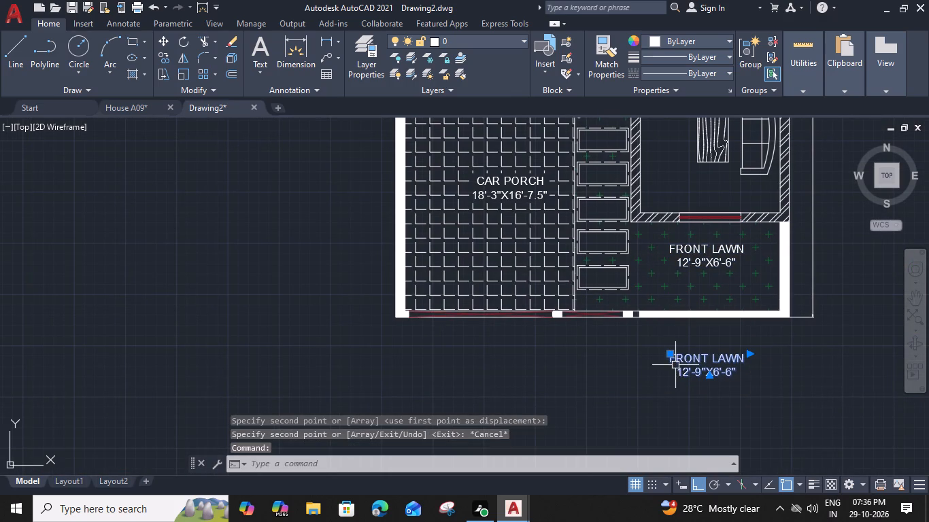
double_click(690, 359)
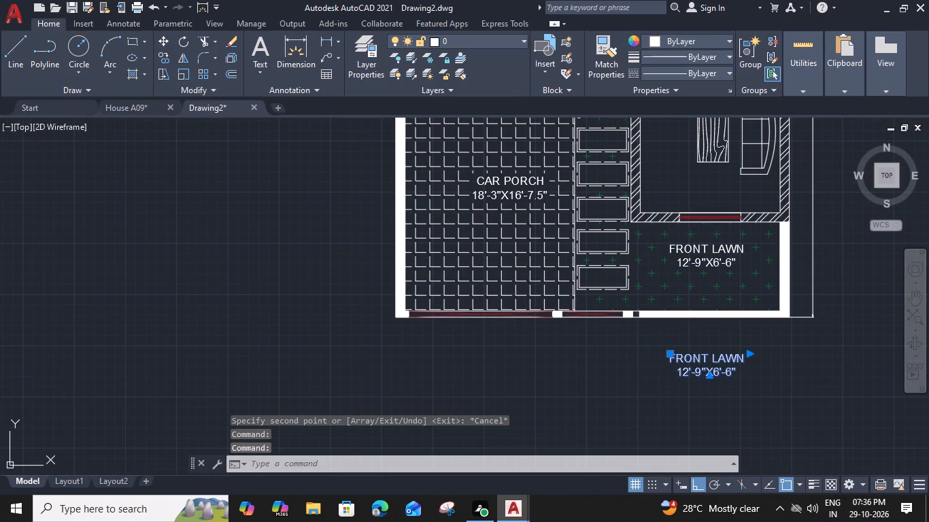
scroll(726, 368, up, 1)
drag(757, 376, 599, 316)
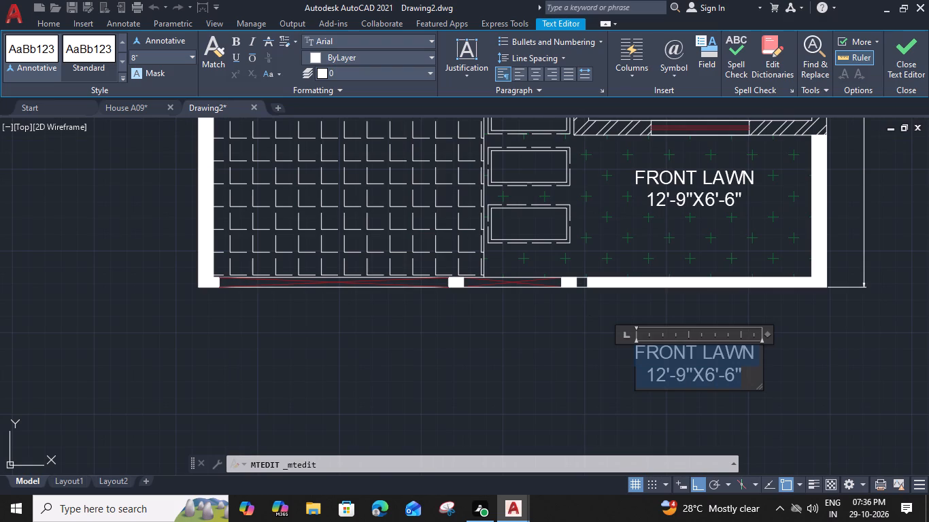
drag(599, 316, 588, 304)
click(167, 54)
text(1')
text(9")
key(Return)
Replace the copied label's text with GROUND FLOOR PLAN and widen its text frame so the title fits on one line.
scroll(569, 303, down, 2)
drag(657, 307, 656, 307)
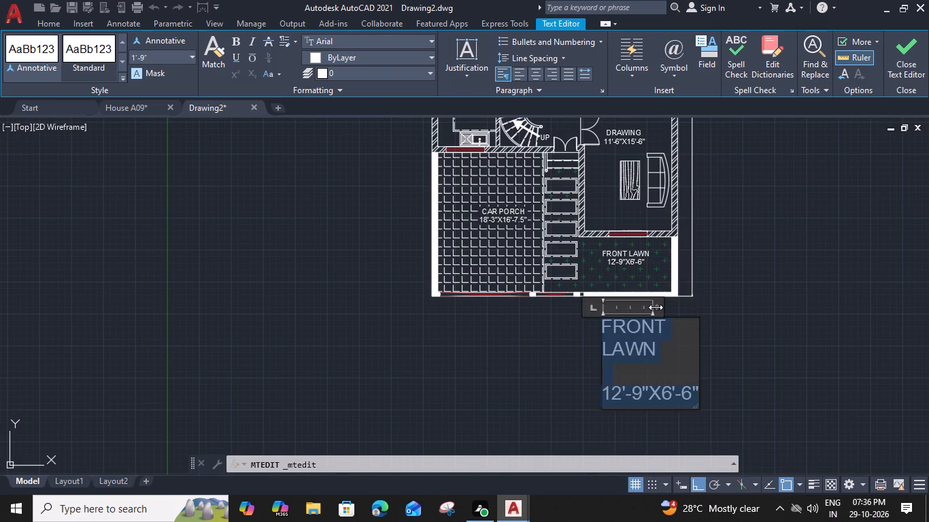
drag(656, 307, 806, 313)
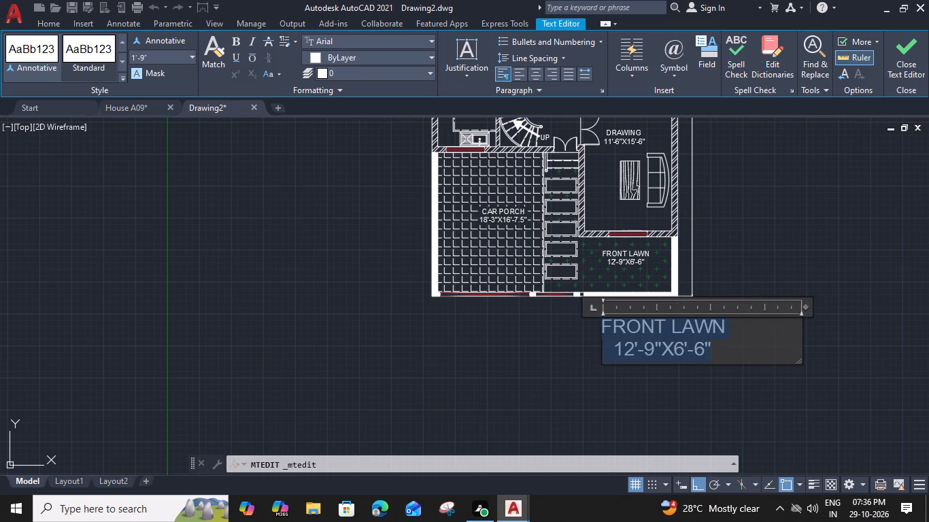
text(GROUND FLOOR)
key(space)
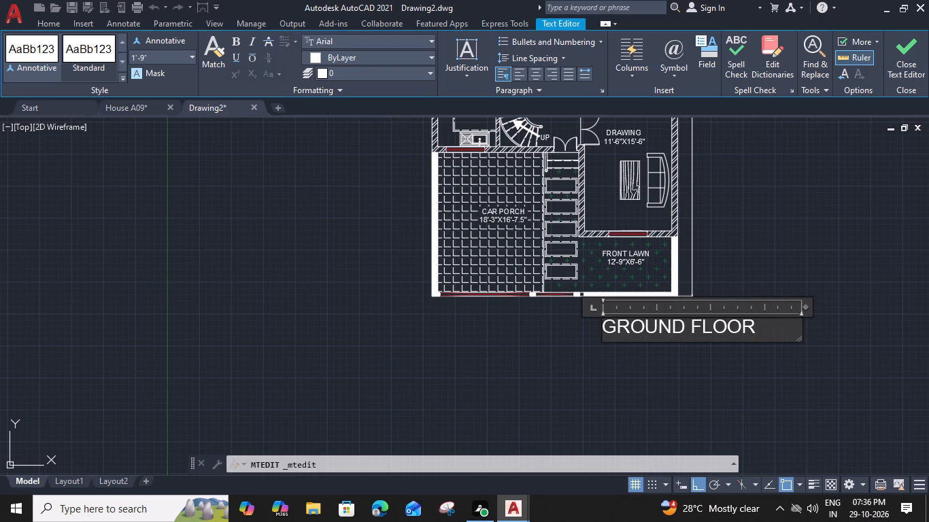
text(PLAN)
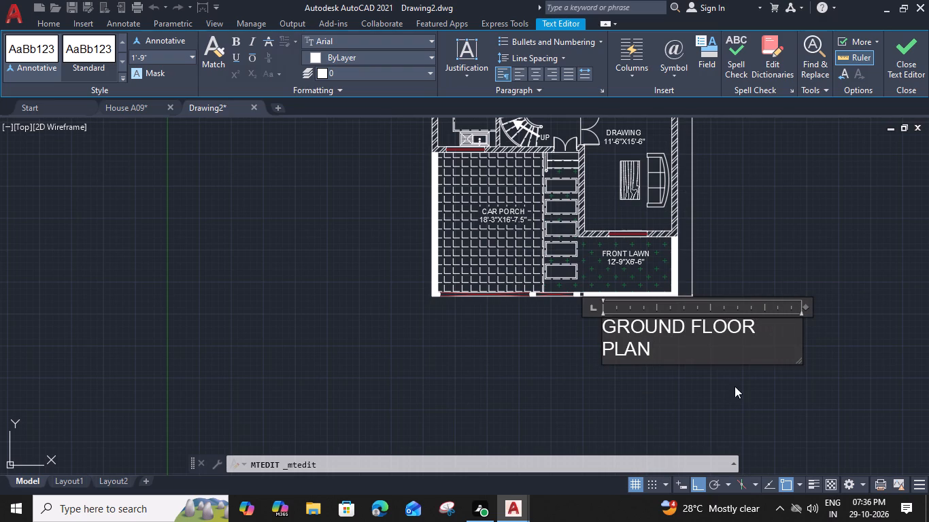
drag(809, 309, 832, 310)
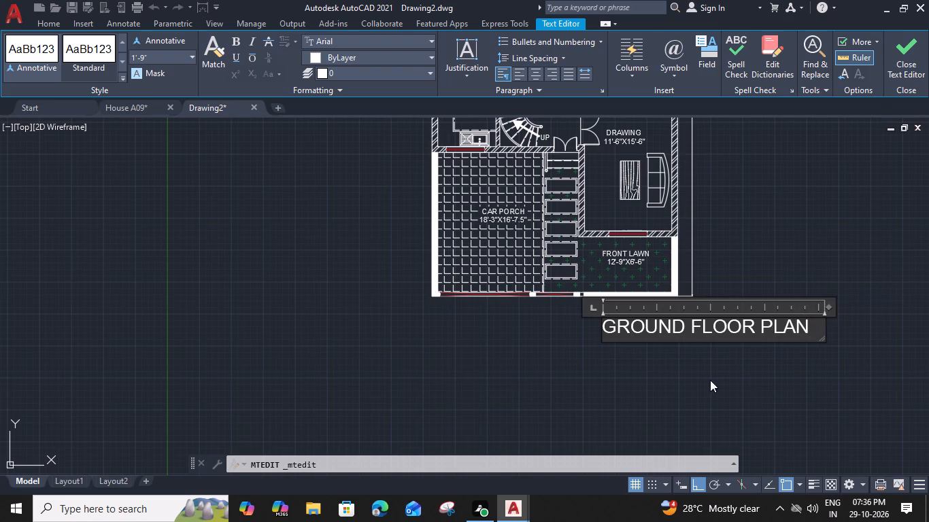
click(710, 380)
Move the GROUND FLOOR PLAN title horizontally west so it sits roughly centred beneath the plan.
click(603, 331)
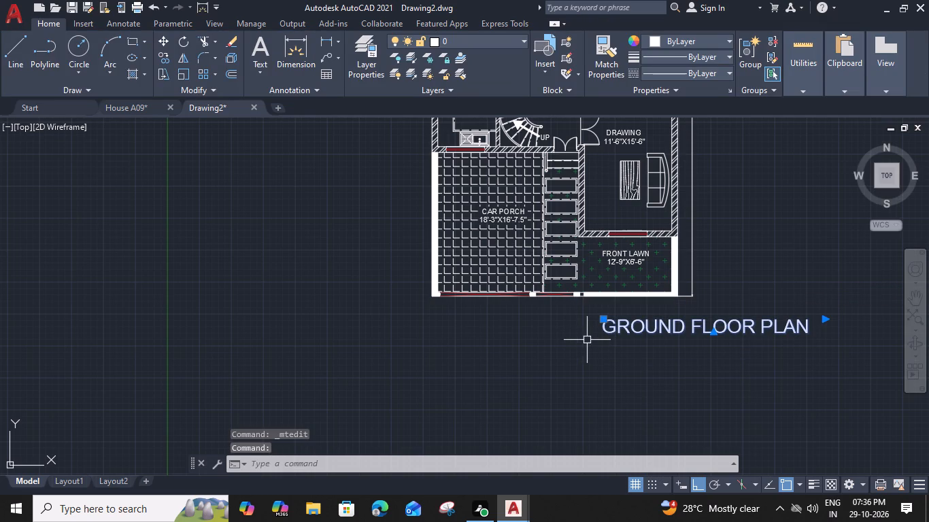
text(M)
key(space)
scroll(606, 303, up, 1)
click(601, 332)
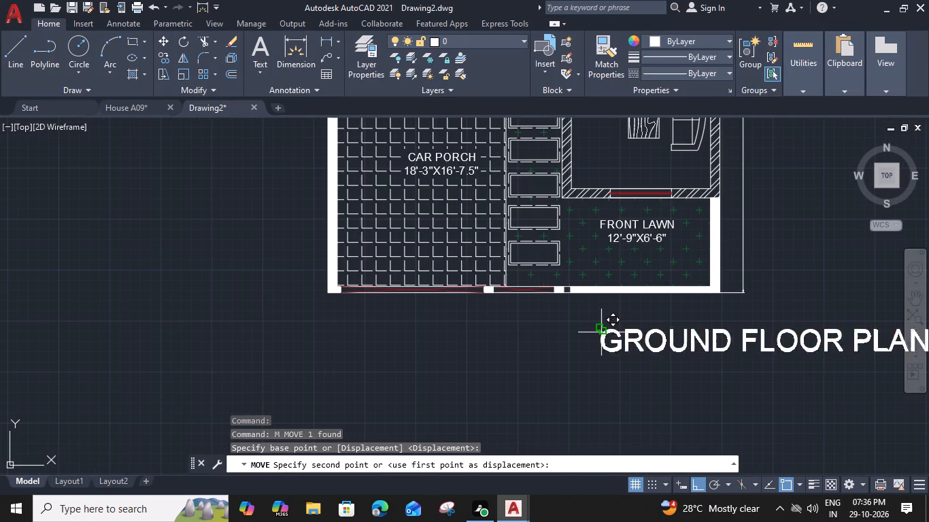
click(358, 333)
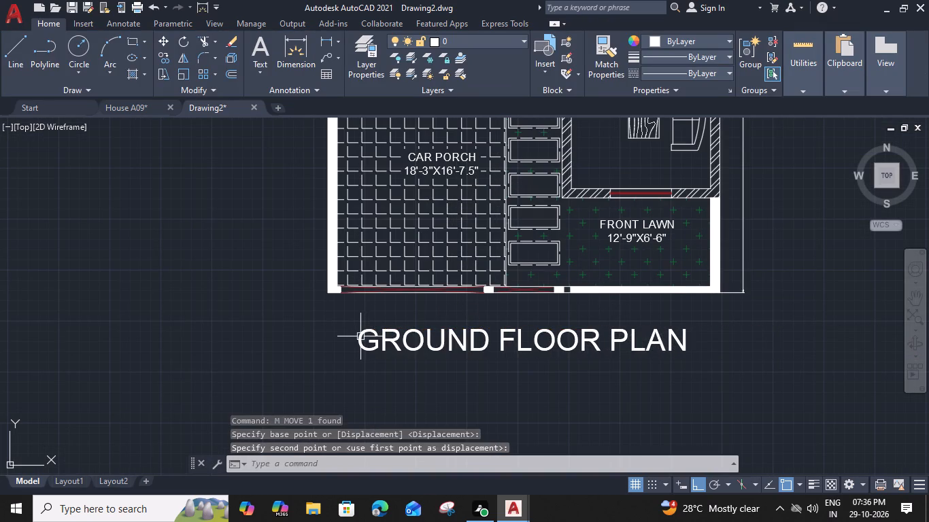
Move the GROUND FLOOR PLAN title straight up to just above the 32' dimension at the plan's north end.
click(362, 336)
text(M)
key(space)
click(362, 328)
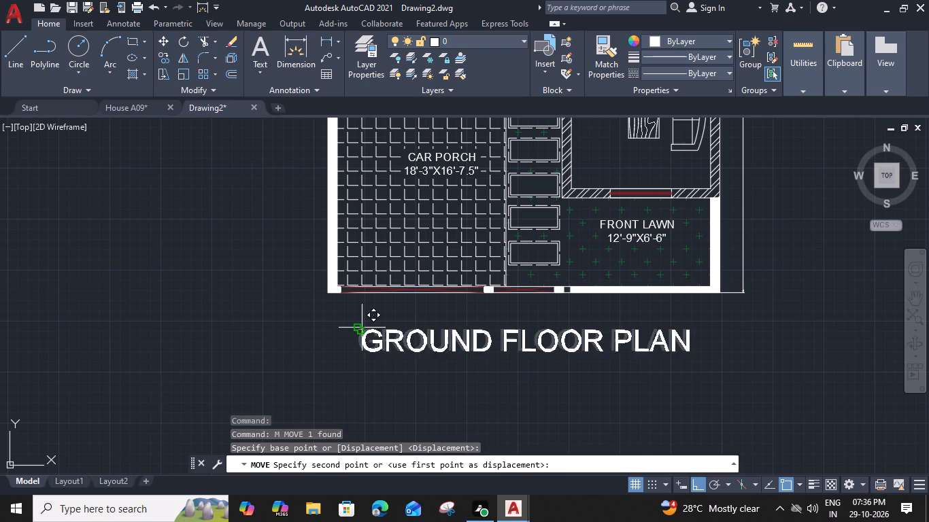
scroll(362, 327, down, 2)
middle_drag(375, 226, 393, 402)
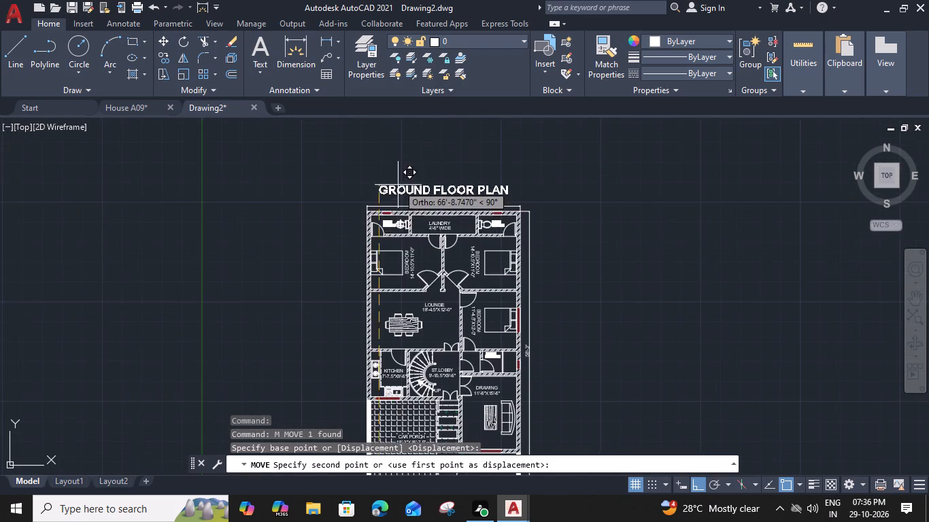
scroll(398, 185, up, 2)
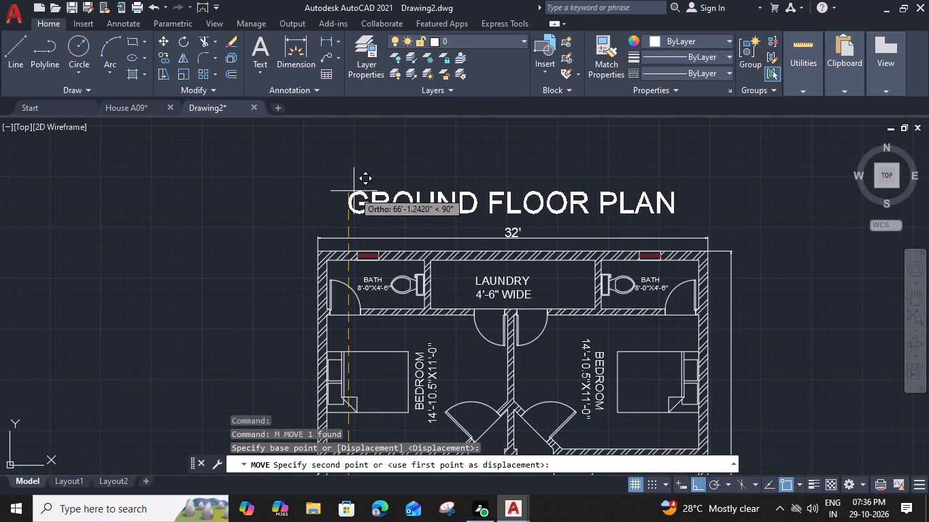
click(354, 191)
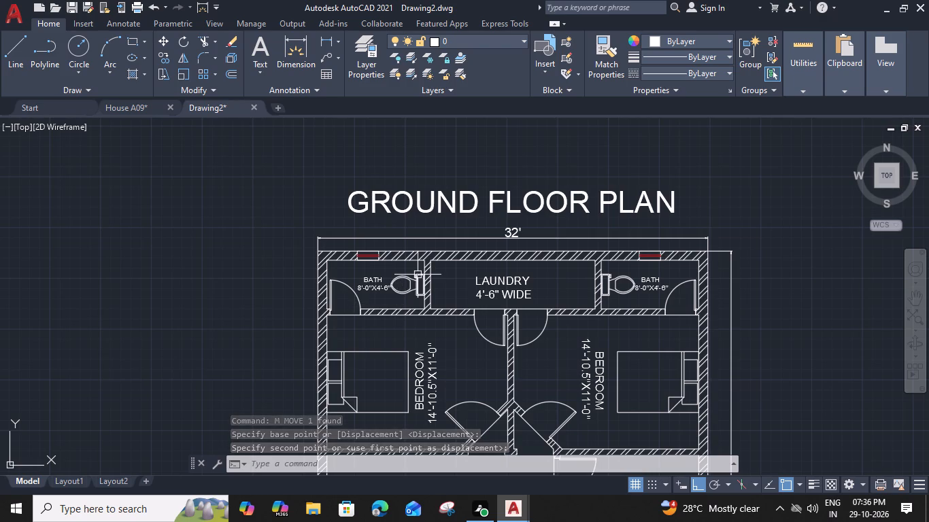
Copy the FRONT LAWN label straight down to just below the front boundary wall.
middle_drag(575, 345, 607, 162)
scroll(647, 372, down, 1)
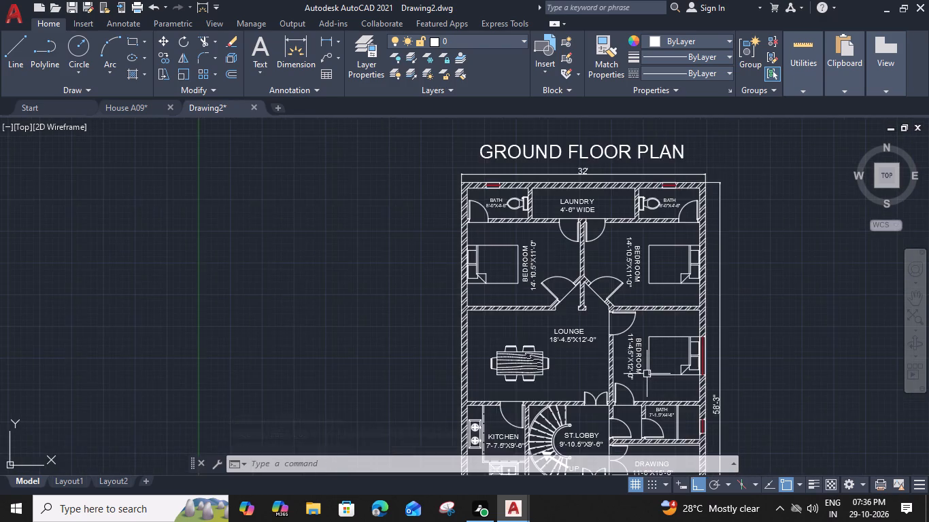
middle_drag(643, 375, 630, 217)
middle_drag(637, 397, 623, 278)
scroll(618, 304, up, 1)
click(616, 309)
text(CO)
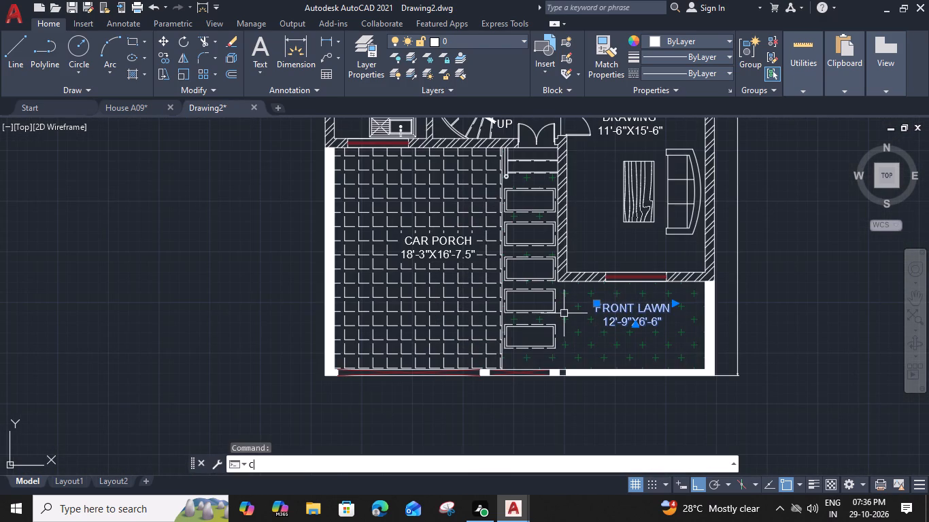
key(space)
click(596, 302)
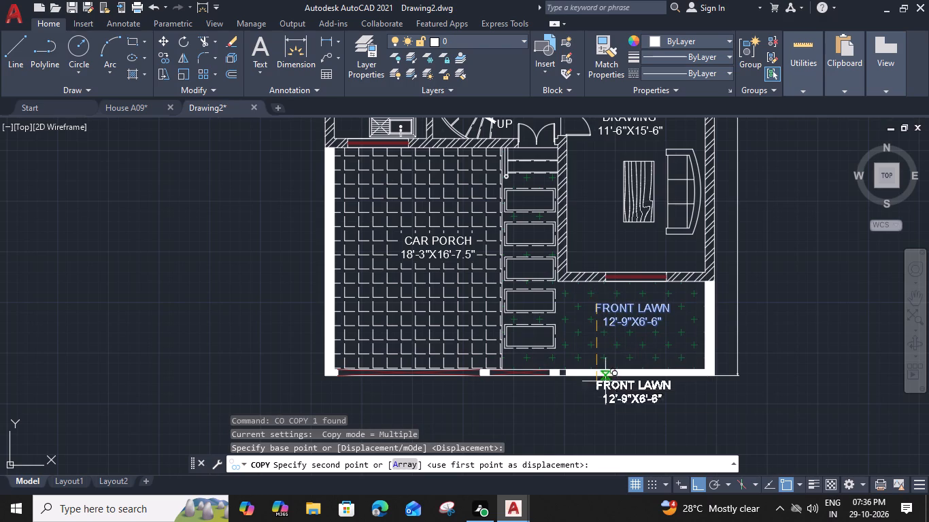
click(607, 394)
key(Escape)
Replace the new copy's text with NOURTH FACE and widen its text frame so it fits on one line.
double_click(613, 404)
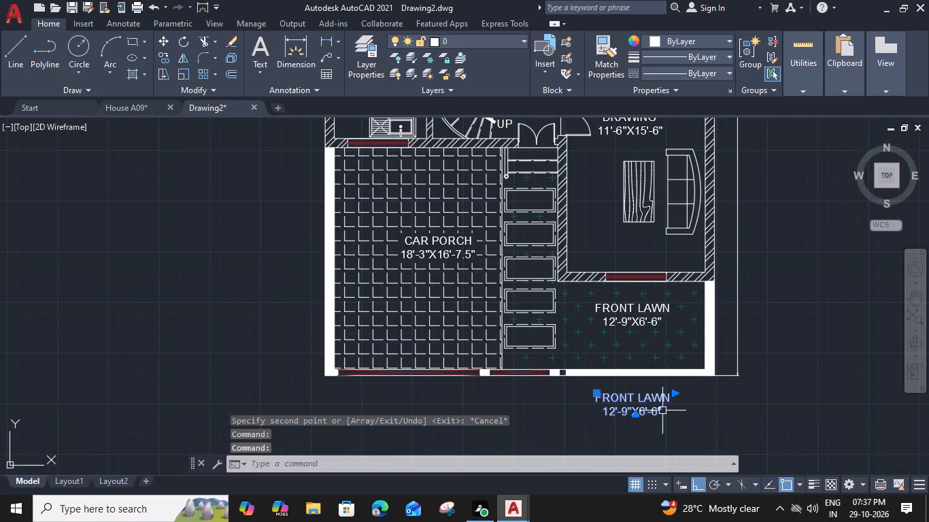
double_click(656, 396)
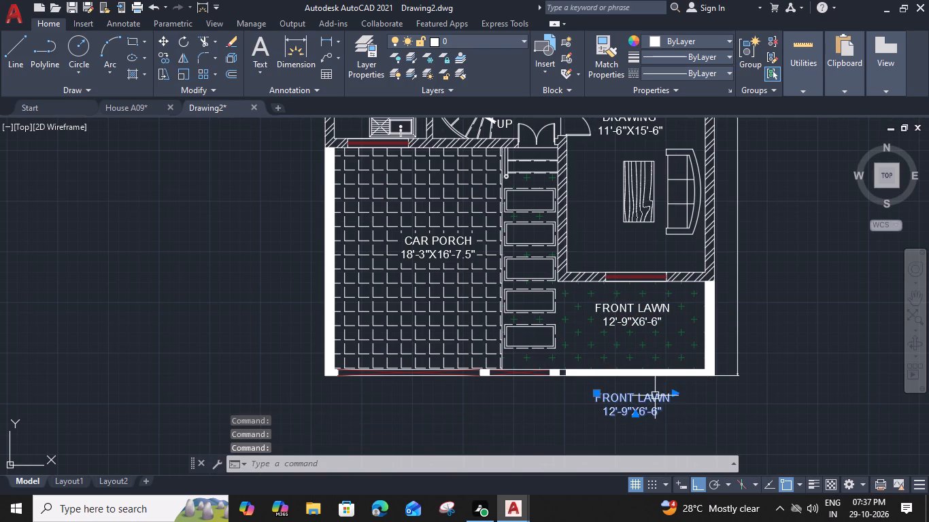
scroll(658, 412, up, 2)
drag(674, 408, 503, 428)
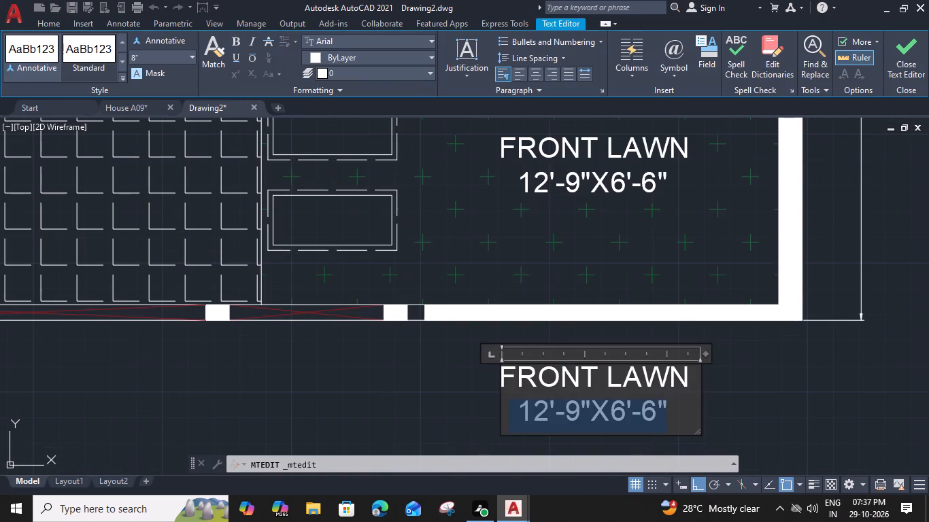
drag(503, 428, 477, 383)
text(NOURTH)
key(space)
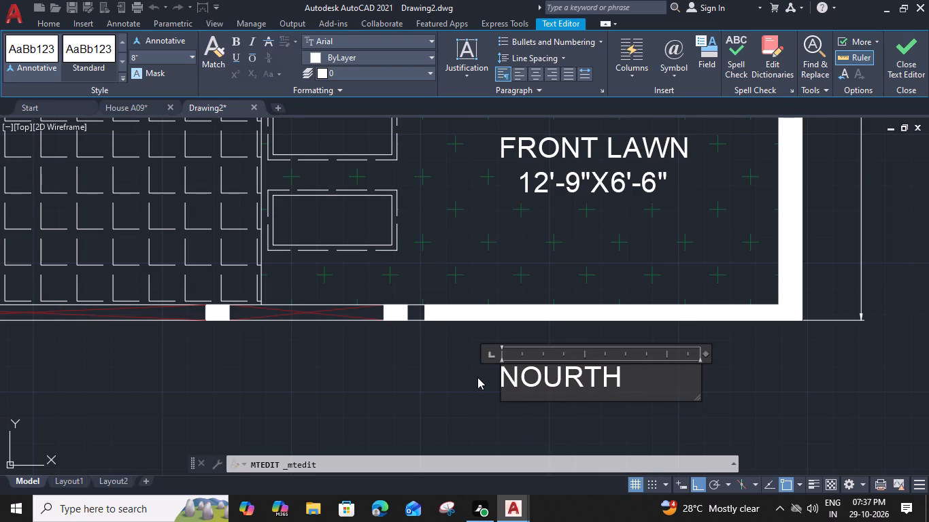
text(FACE)
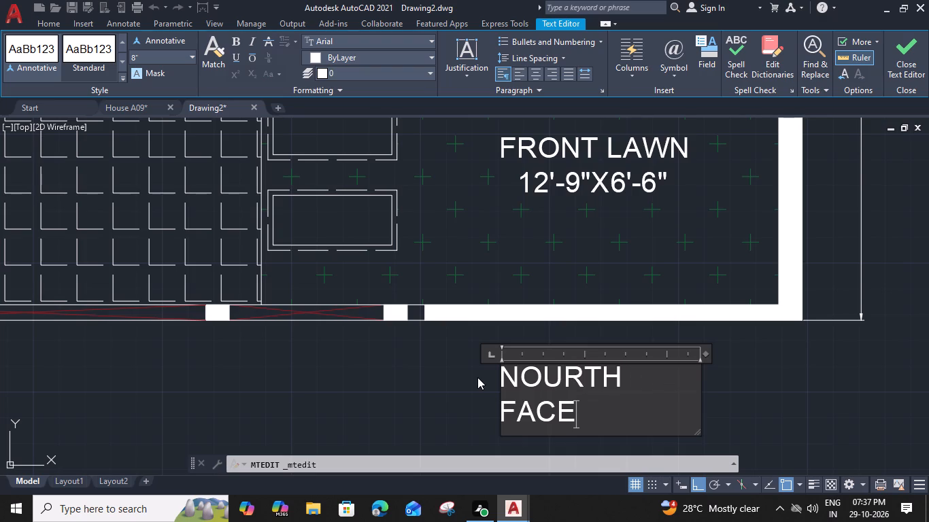
drag(706, 355, 724, 356)
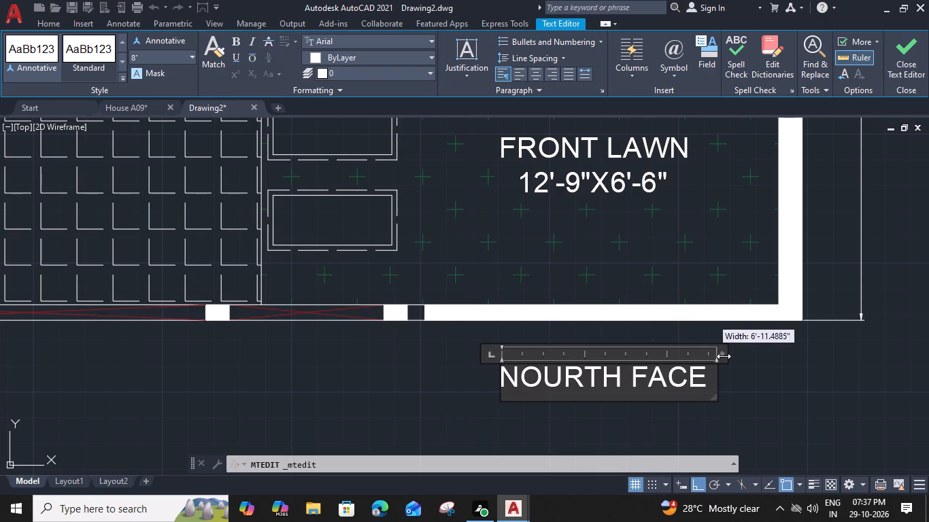
drag(724, 356, 724, 356)
click(747, 406)
Draw a three-sided inscribed polygon pointing straight up, centred beneath the NOURTH FACE label.
middle_drag(656, 379, 658, 381)
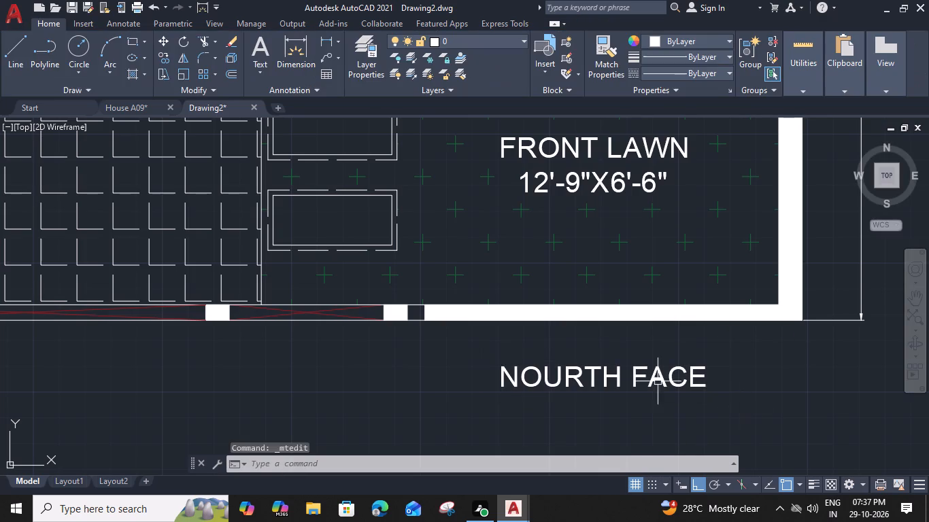
middle_drag(658, 381, 577, 302)
text(POL)
key(space)
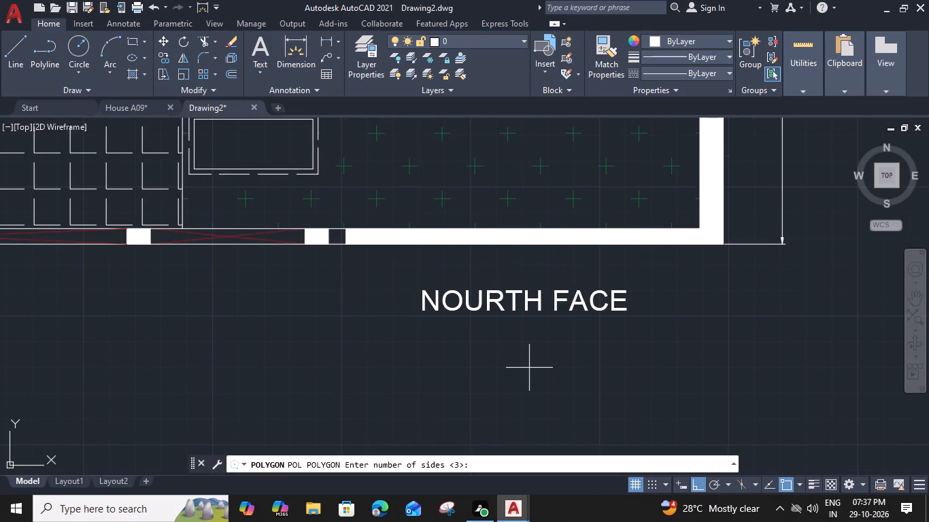
key(space)
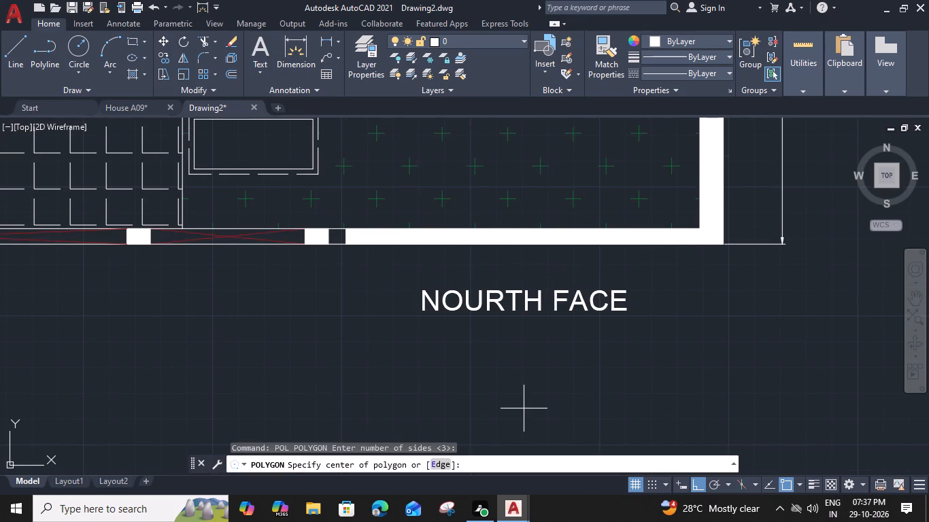
click(522, 409)
key(space)
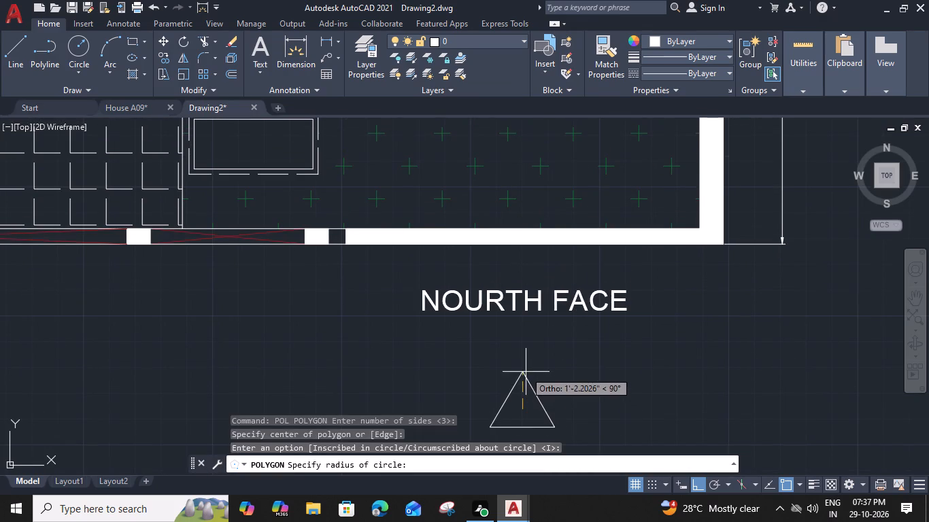
click(525, 341)
Fill the triangle below the NOURTH FACE label with a SOLID hatch.
middle_drag(537, 388, 537, 385)
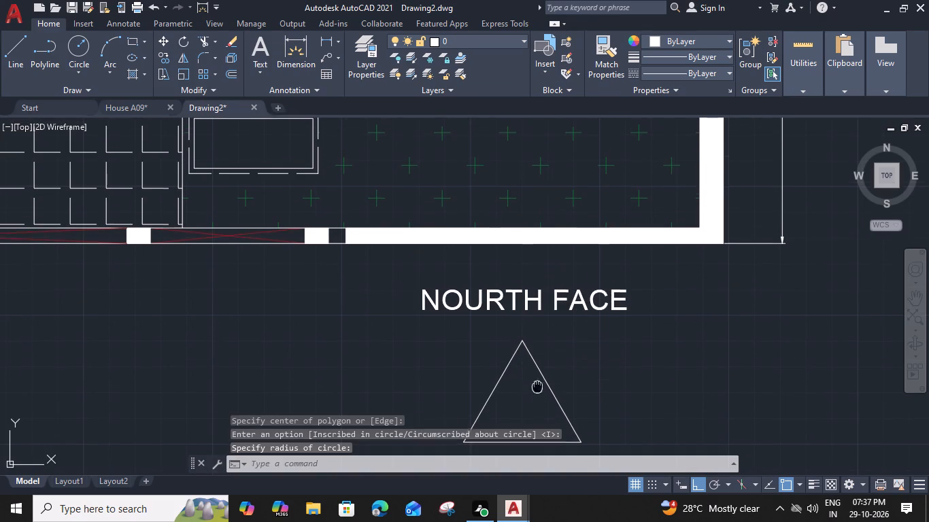
middle_drag(537, 385, 539, 311)
text(H)
key(space)
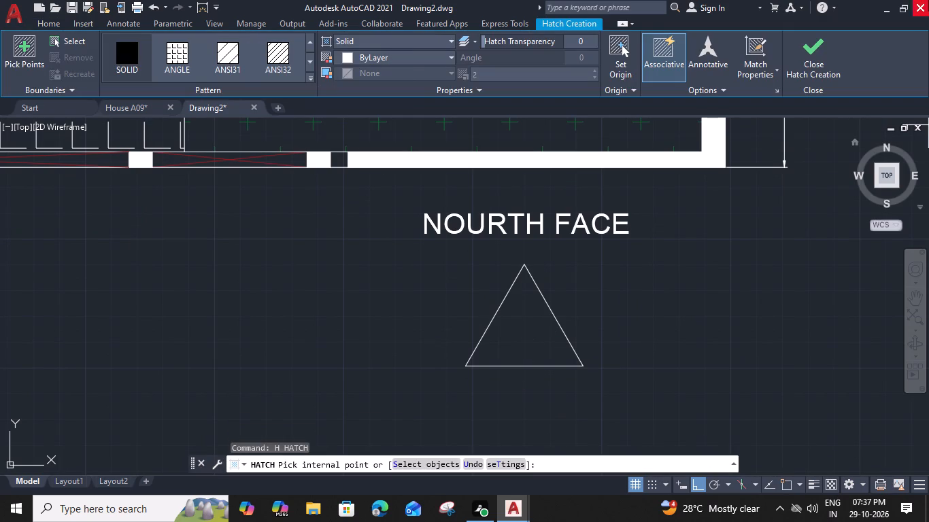
click(137, 48)
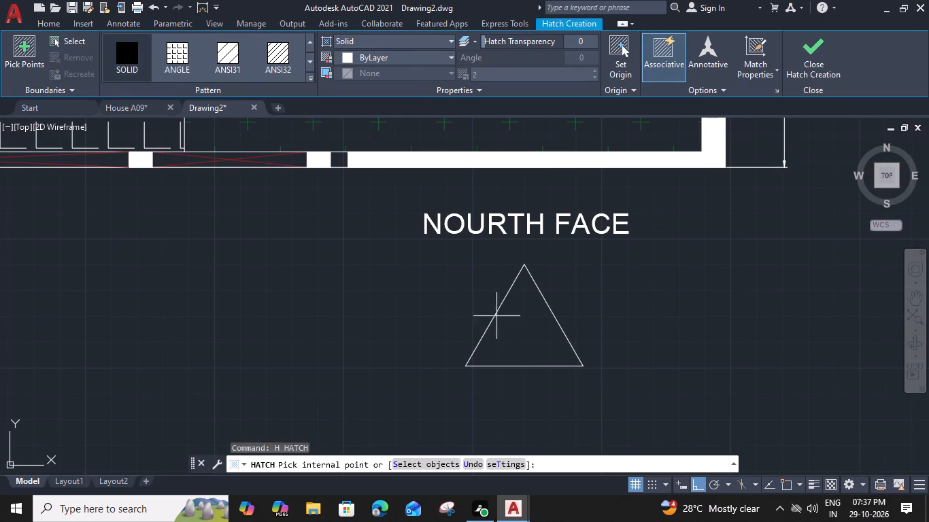
click(516, 320)
click(802, 37)
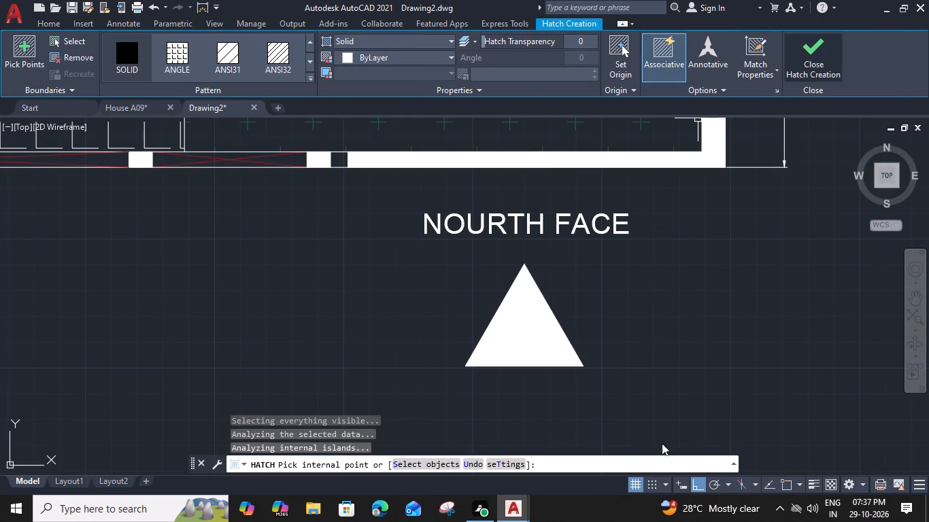
Mirror the drawing room sofa across the coffee table's vertical centre line, keeping the original sofa.
scroll(602, 371, down, 3)
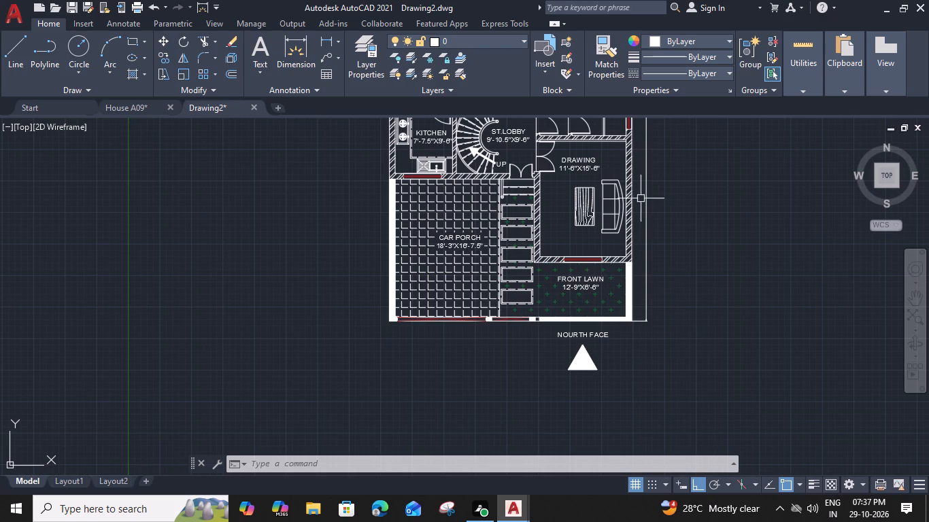
click(611, 201)
text(MI)
key(space)
scroll(589, 216, up, 2)
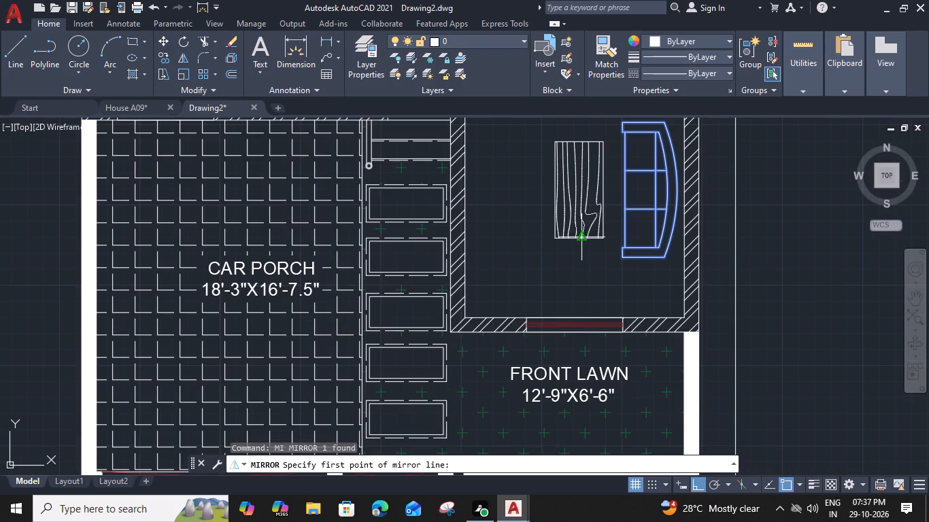
scroll(579, 241, up, 3)
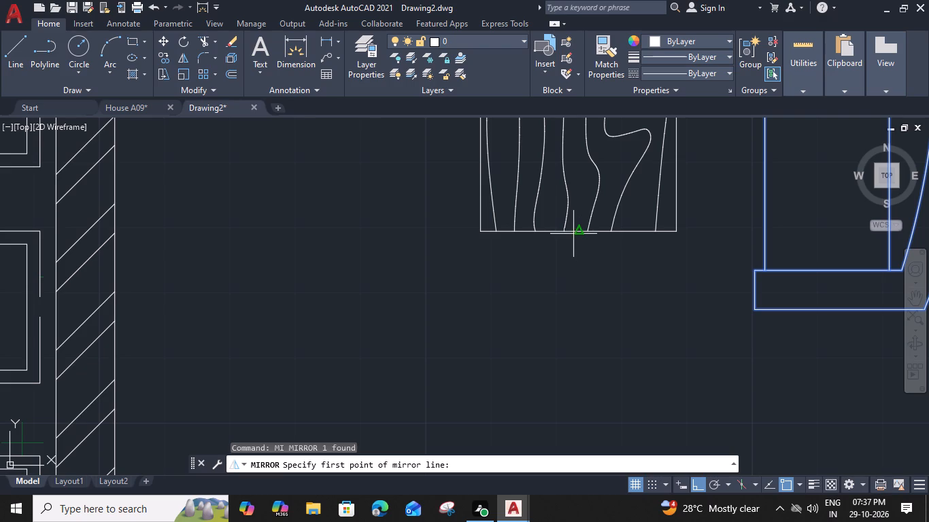
click(575, 234)
middle_drag(576, 186, 584, 376)
middle_drag(585, 232, 581, 377)
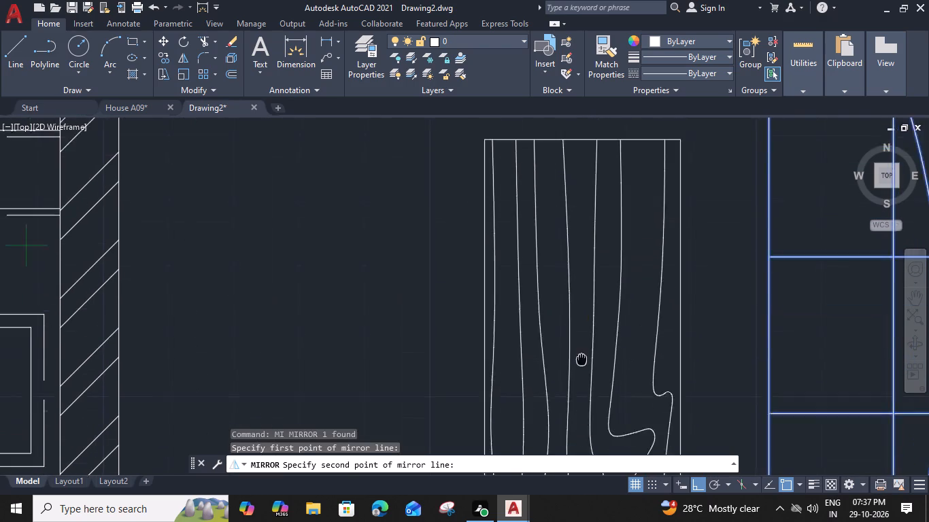
middle_drag(581, 377, 579, 428)
click(579, 224)
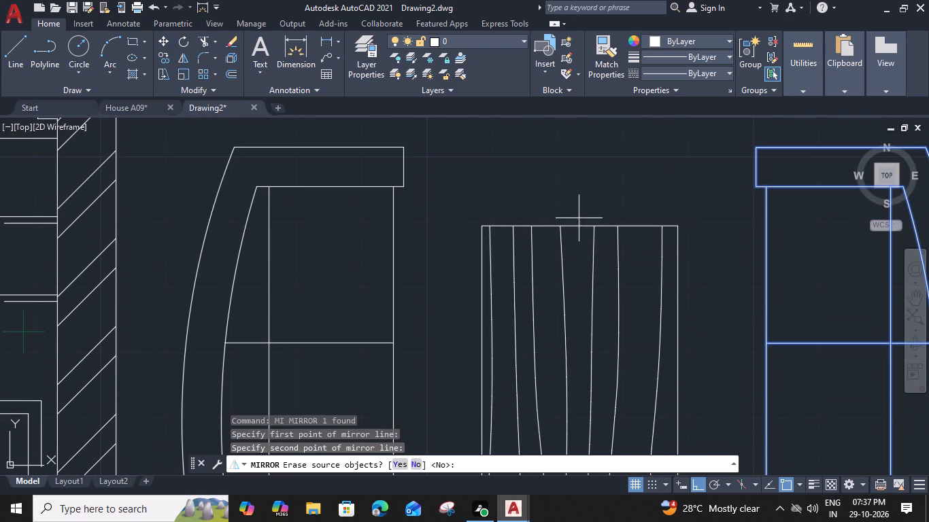
key(space)
Scale the lounge's six-chair dining set down to under half its size about the table's centre.
scroll(578, 181, down, 3)
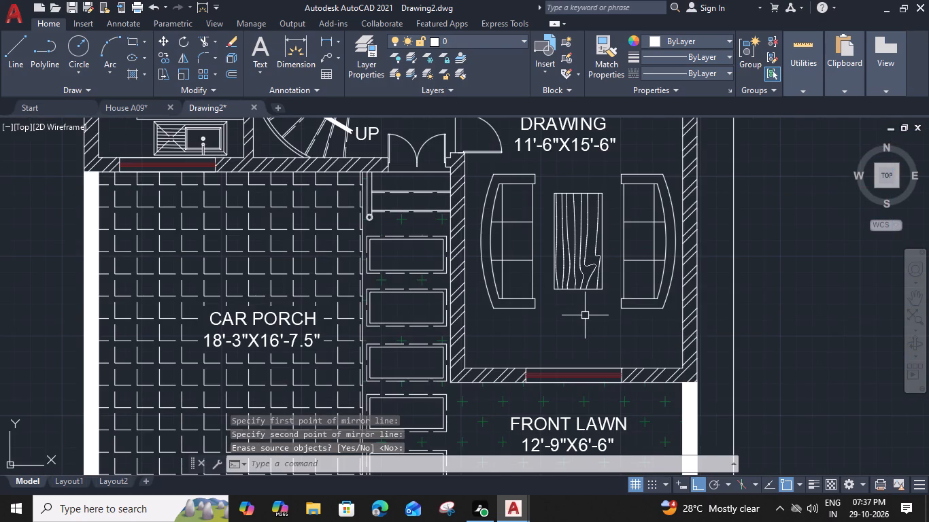
scroll(585, 315, down, 1)
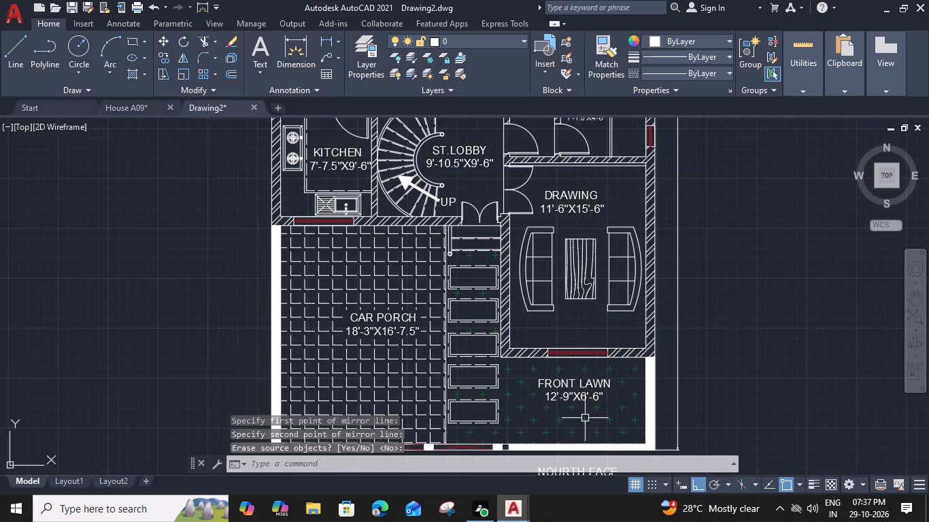
middle_drag(585, 411, 581, 355)
scroll(563, 342, down, 1)
middle_drag(544, 339, 540, 353)
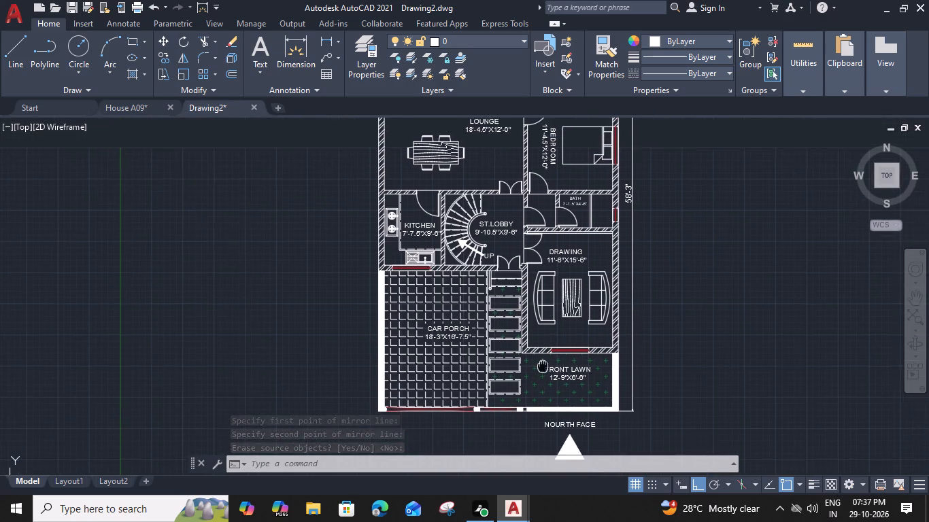
middle_drag(540, 353, 539, 347)
scroll(539, 347, down, 1)
middle_drag(534, 342, 531, 398)
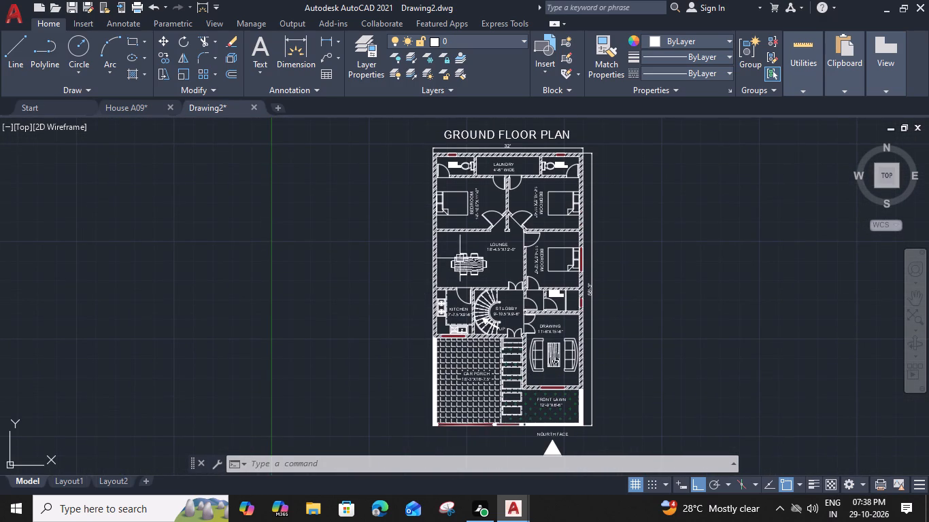
scroll(460, 258, up, 3)
click(496, 251)
text(SC)
key(space)
scroll(496, 285, up, 1)
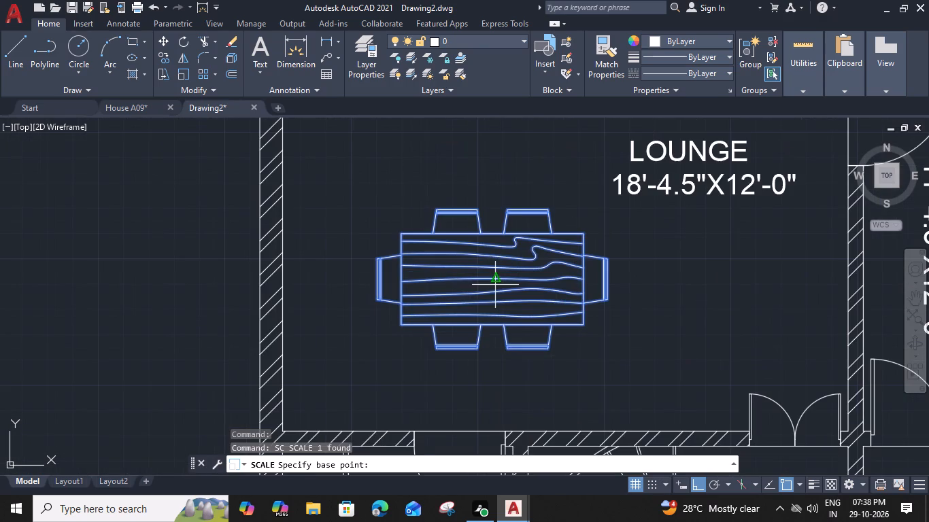
click(490, 278)
click(545, 280)
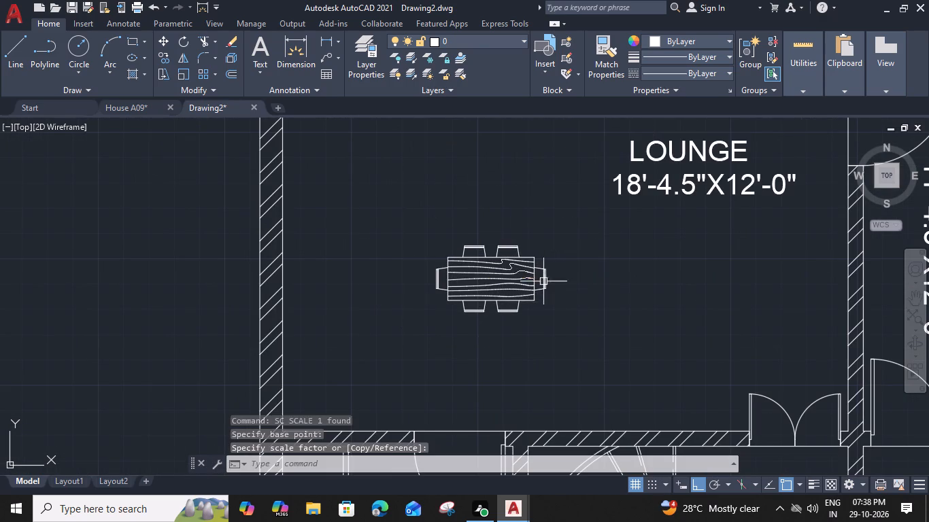
Move the dining set horizontally until it sits close to the lounge's west wall.
click(482, 293)
key(m)
key(space)
scroll(438, 281, up, 1)
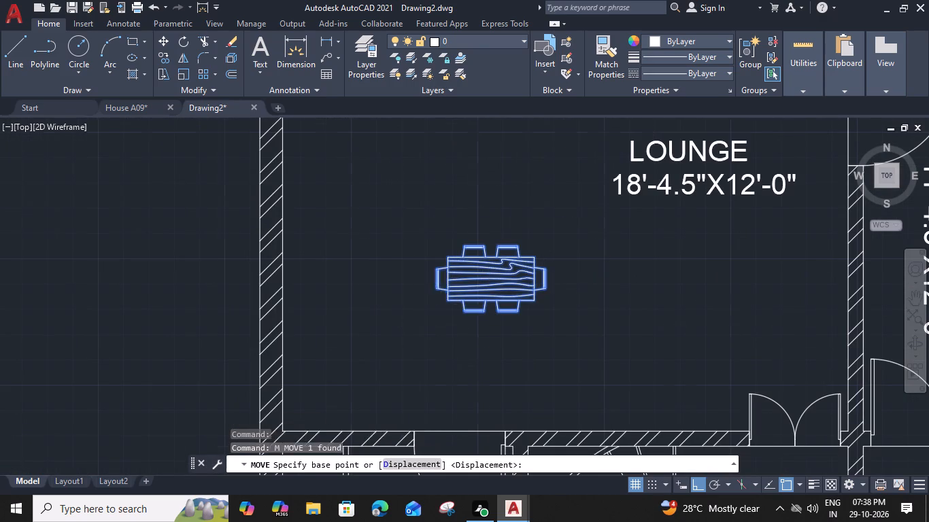
scroll(438, 281, up, 1)
click(431, 279)
click(274, 296)
scroll(275, 301, down, 2)
middle_drag(280, 309, 371, 296)
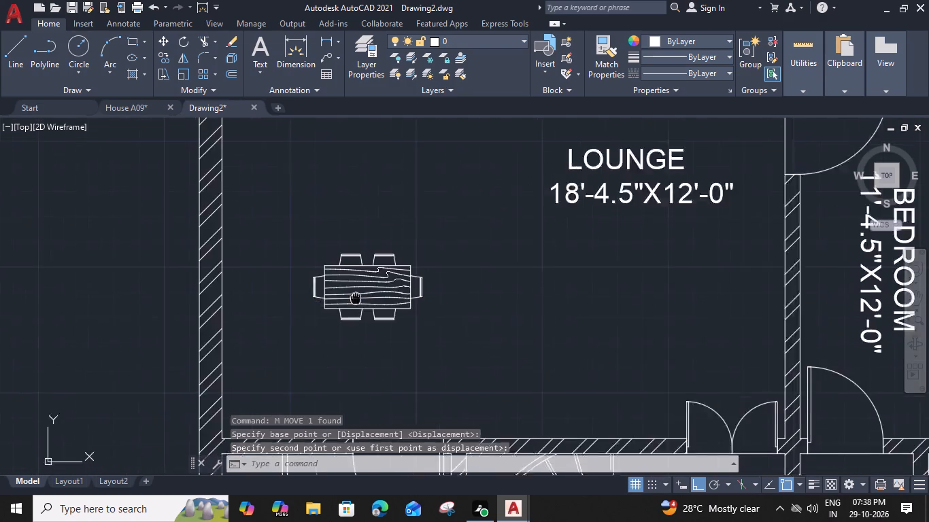
middle_drag(371, 296, 542, 271)
click(540, 249)
text(M)
key(space)
scroll(523, 260, up, 2)
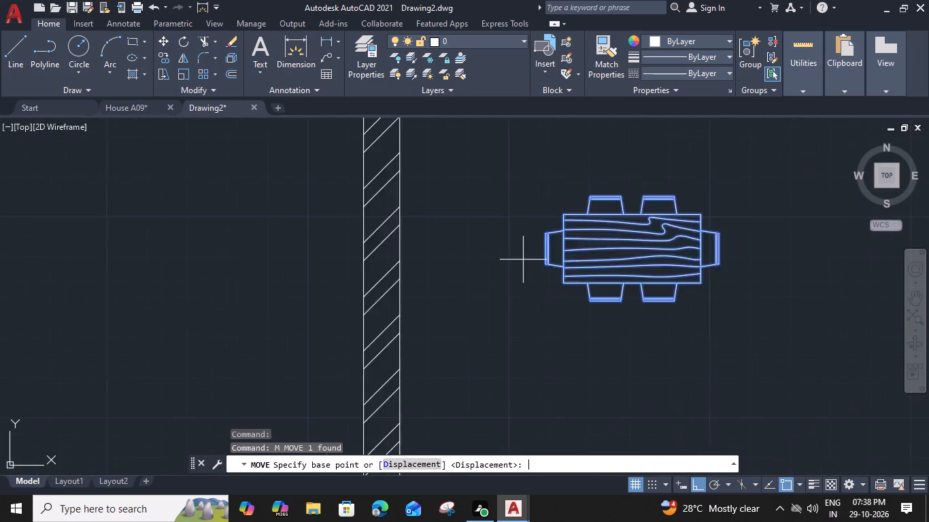
click(556, 241)
click(444, 262)
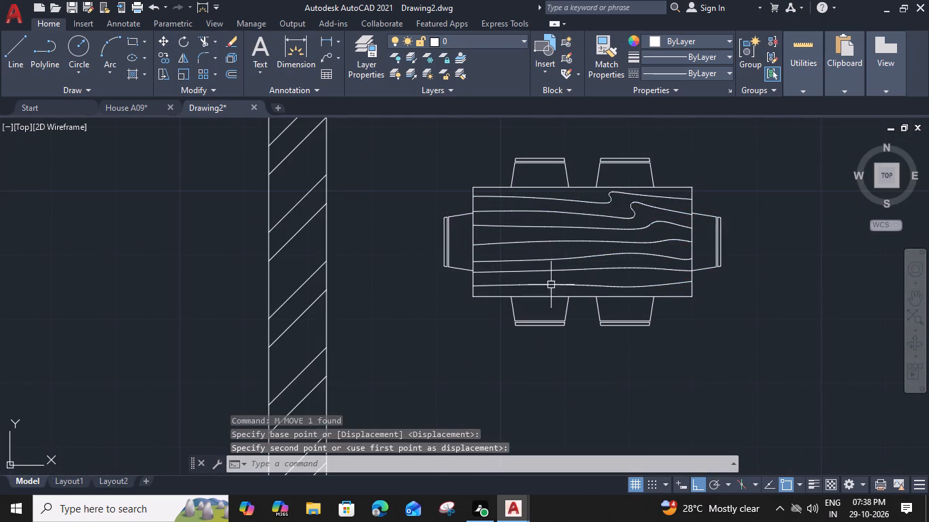
Move the dining set straight down toward the wall between the lounge and the kitchen.
click(590, 293)
click(575, 315)
key(m)
key(space)
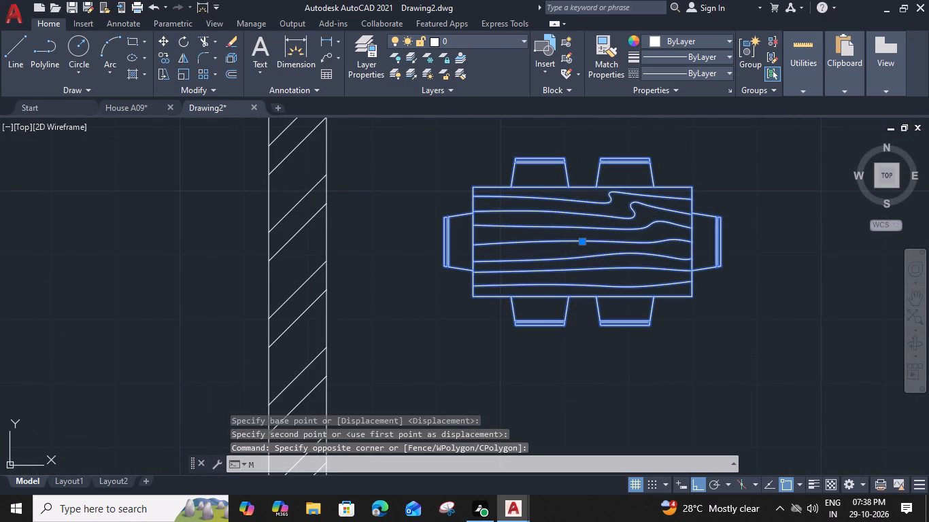
click(583, 297)
middle_drag(586, 379, 560, 226)
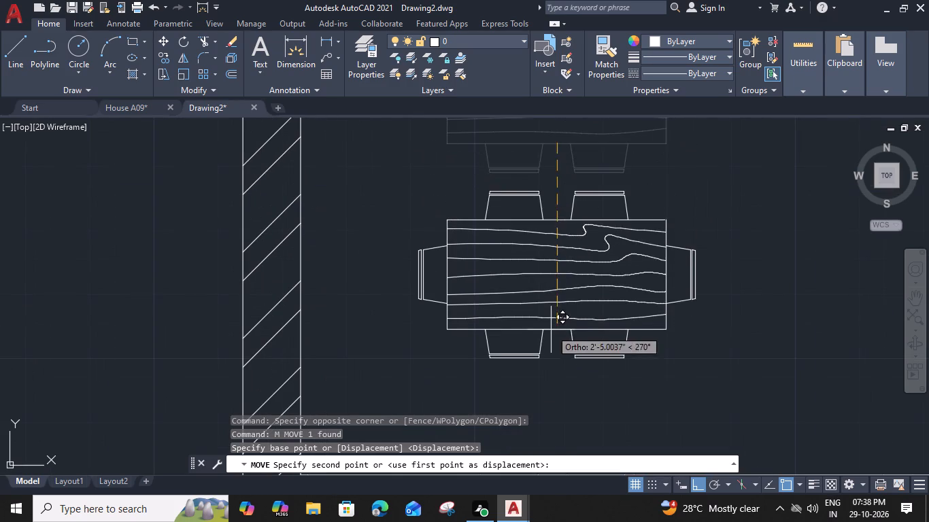
click(552, 330)
Check the whole floor plan, including the front boundary and the bath above the drawing room.
scroll(552, 330, down, 2)
scroll(649, 290, down, 1)
middle_drag(705, 277, 639, 273)
scroll(639, 273, down, 2)
middle_drag(754, 313, 642, 332)
scroll(641, 328, down, 1)
middle_drag(642, 356, 624, 318)
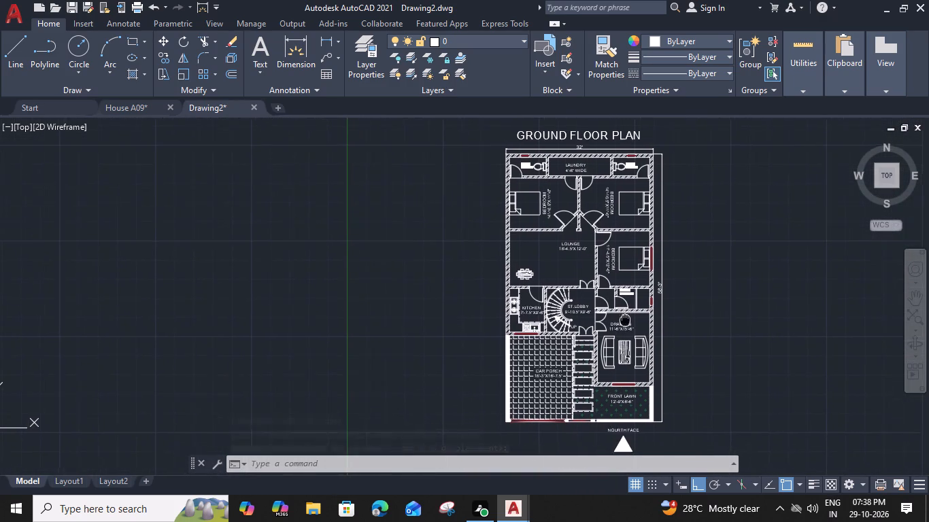
middle_drag(624, 318, 614, 311)
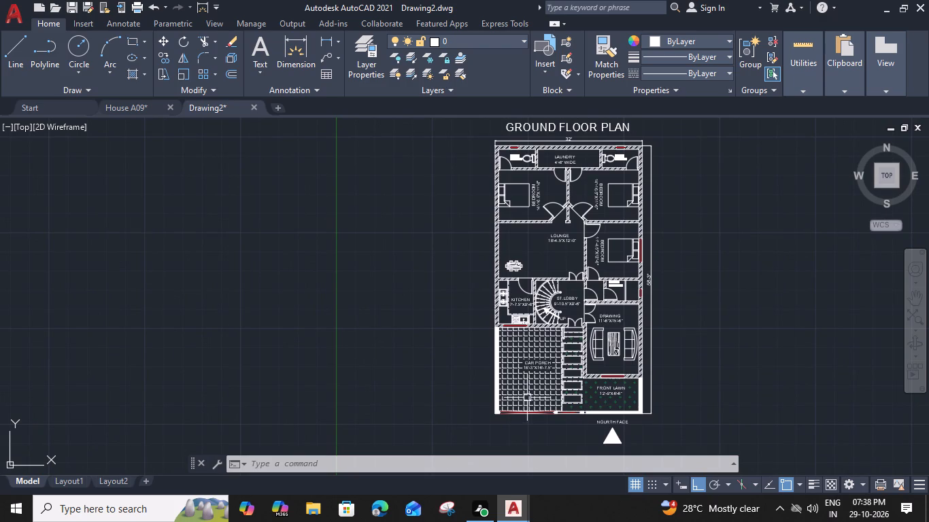
scroll(525, 412, up, 2)
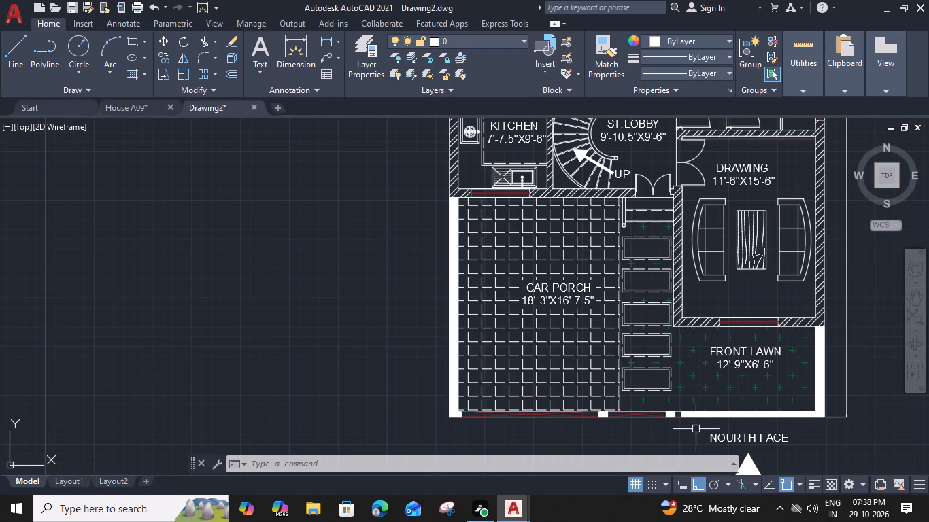
click(707, 435)
click(633, 449)
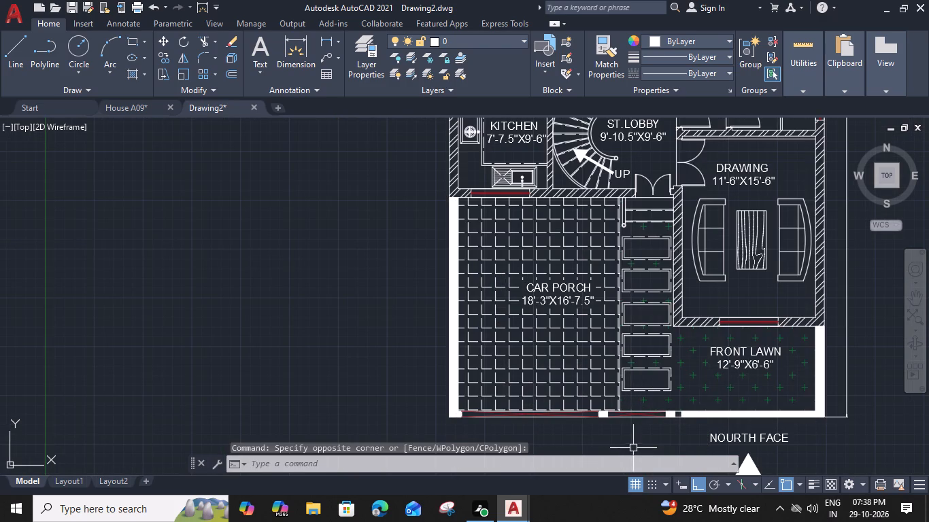
middle_drag(584, 421, 599, 421)
scroll(599, 421, down, 1)
middle_drag(581, 415, 568, 412)
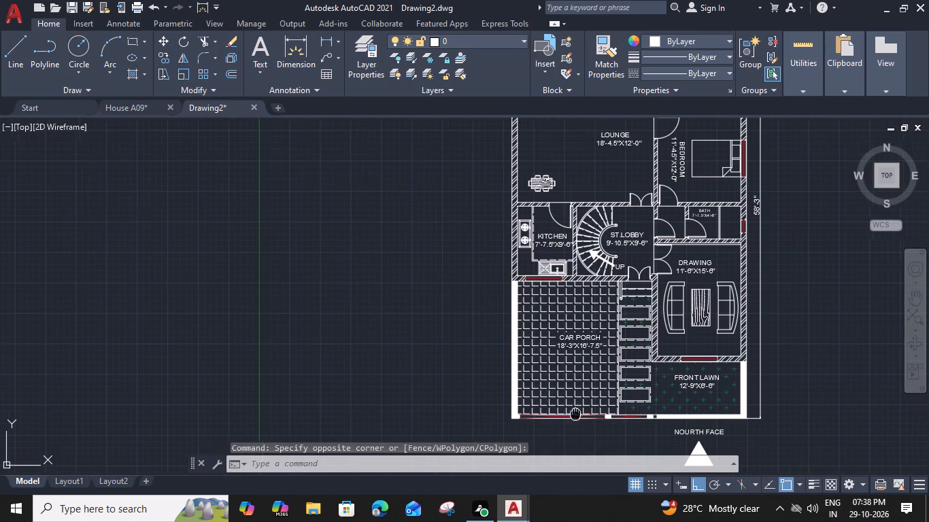
middle_drag(568, 412, 409, 402)
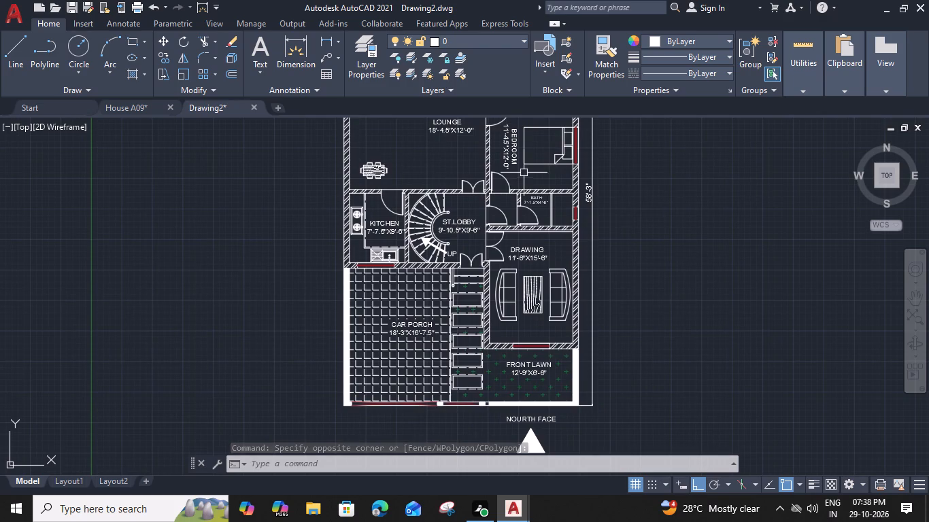
scroll(548, 182, up, 3)
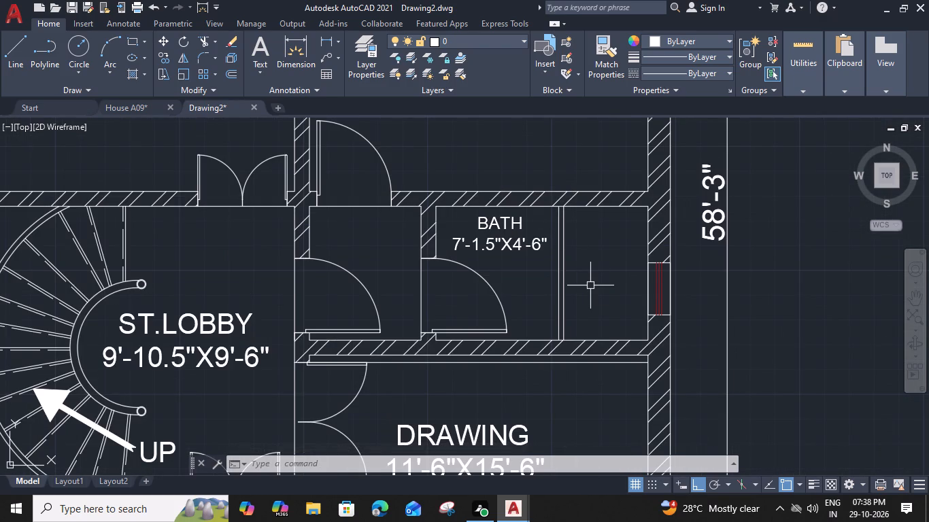
key(Escape)
Copy the toilet from the bath west of the laundry into the 7'-1.5"X4'-6" bath, with its cistern against the east window wall.
scroll(590, 275, down, 2)
middle_drag(565, 208, 554, 459)
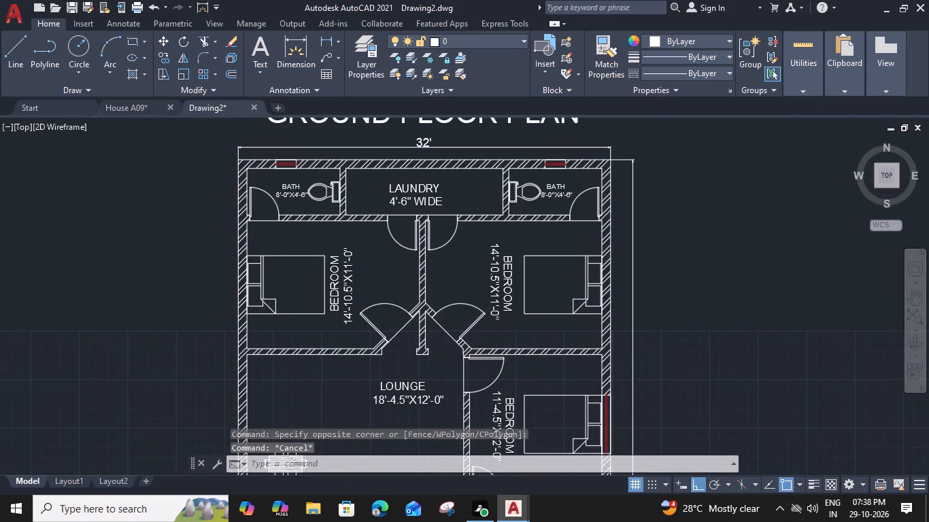
scroll(517, 190, up, 1)
click(210, 187)
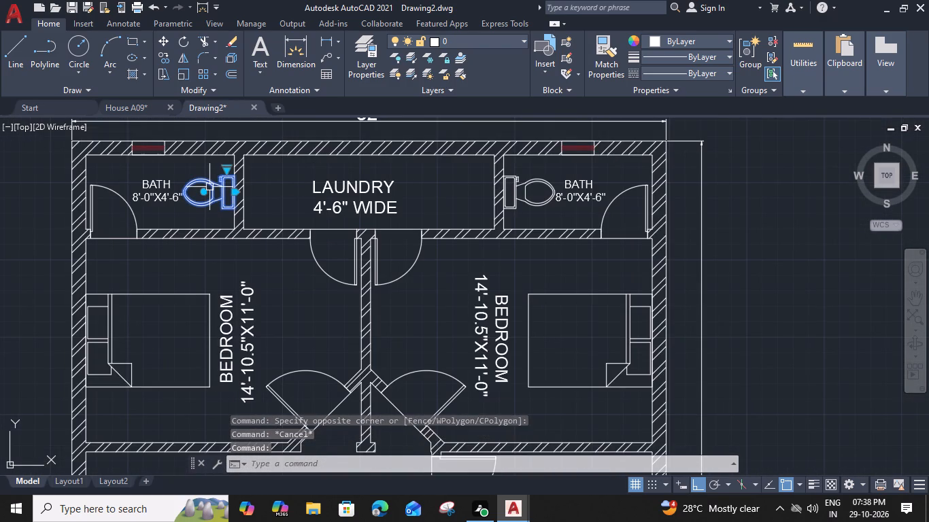
text(CO)
key(space)
scroll(230, 184, up, 3)
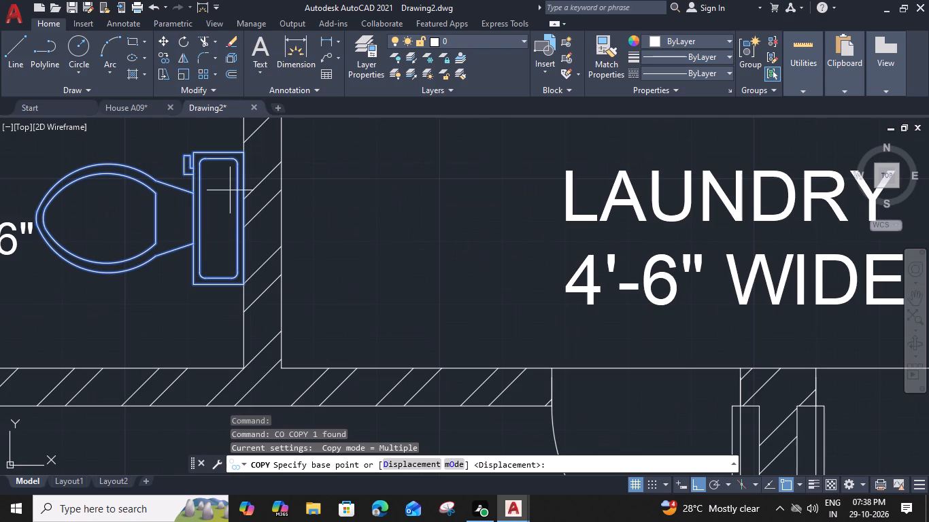
click(242, 215)
scroll(245, 222, down, 2)
middle_drag(556, 326, 498, 50)
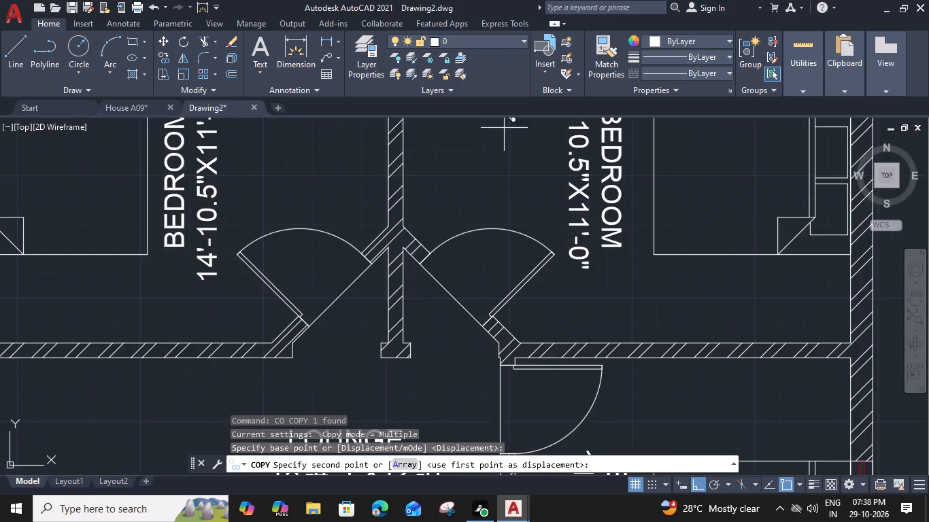
scroll(523, 199, down, 2)
middle_drag(571, 220, 540, 141)
scroll(624, 347, up, 3)
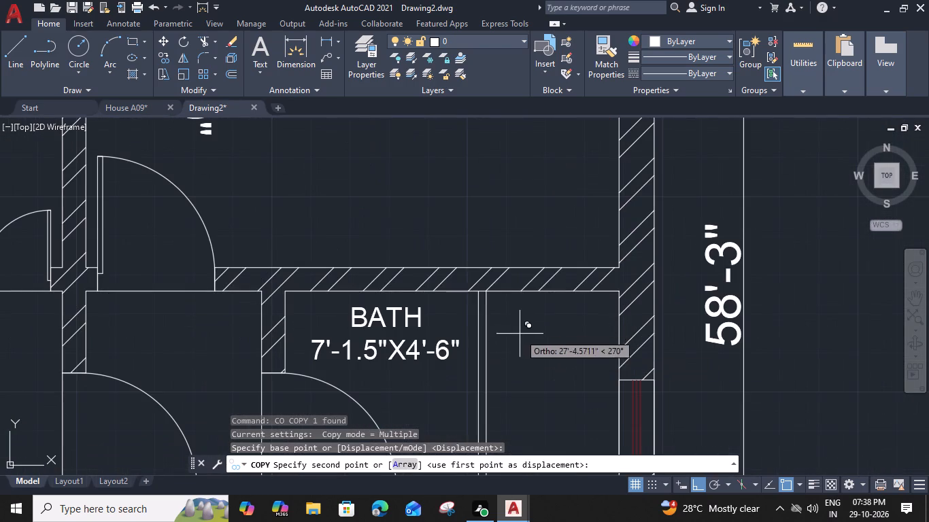
middle_drag(607, 350, 605, 266)
click(616, 322)
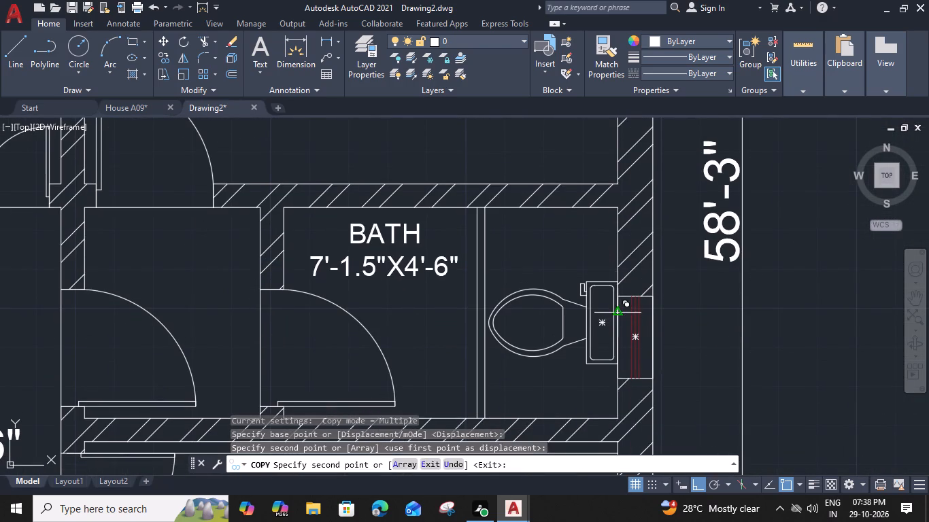
key(Escape)
Rotate the copied toilet 90° counterclockwise about the middle of its cistern's back edge, so the bowl points south.
drag(589, 261, 584, 277)
click(545, 381)
key(r)
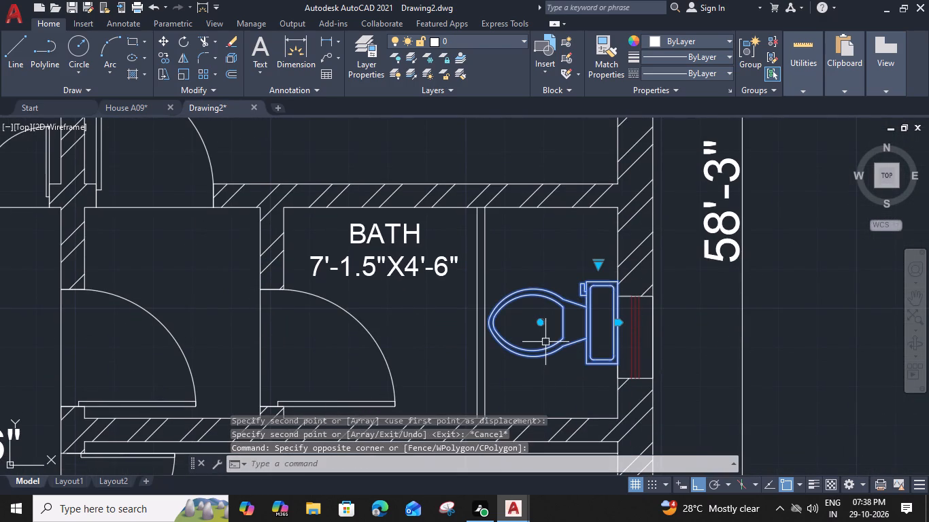
text(O)
key(space)
scroll(624, 355, up, 2)
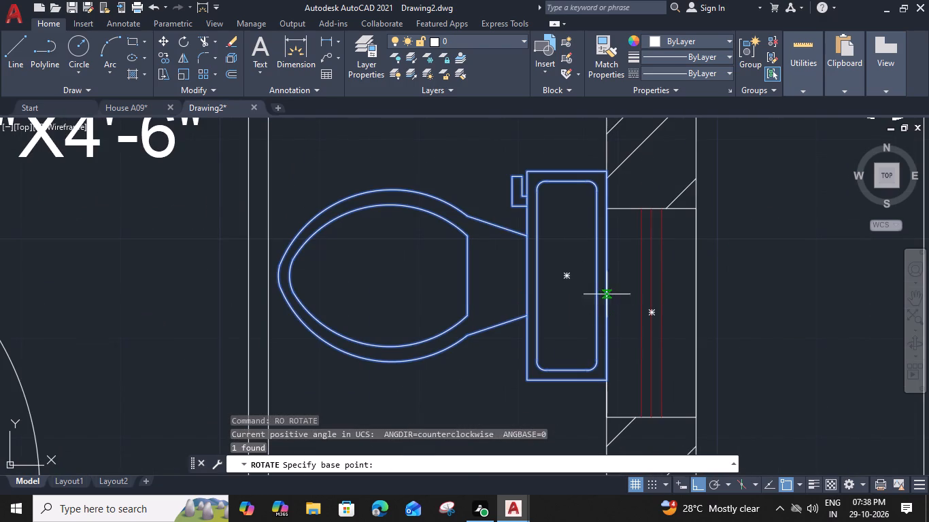
click(608, 278)
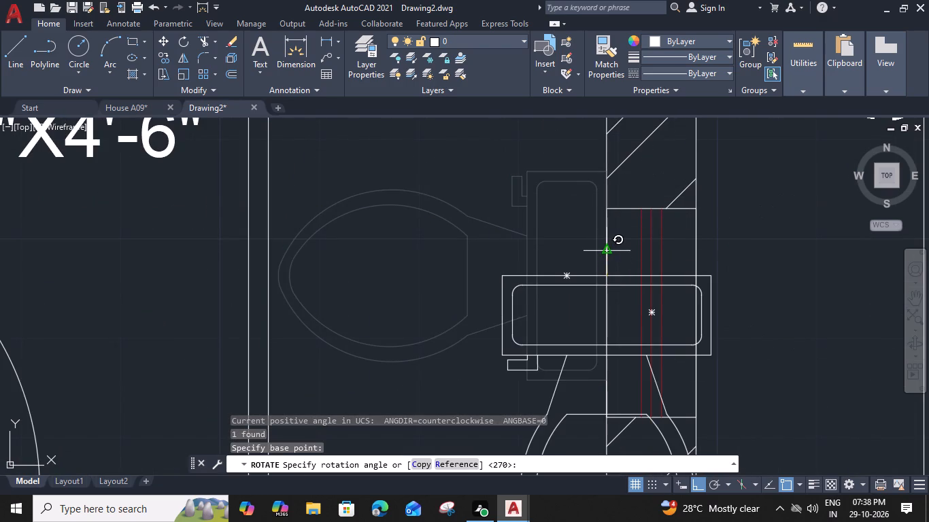
click(605, 247)
Move the rotated toilet against the bath's north wall, between the door and the partition, with its cistern back on the wall face.
scroll(605, 247, down, 1)
click(596, 248)
click(510, 311)
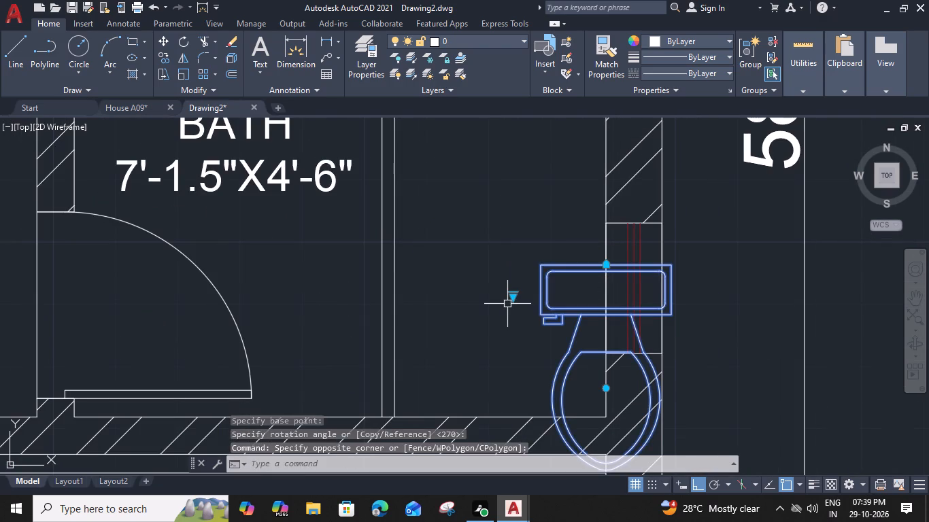
key(m)
key(space)
scroll(579, 281, up, 1)
click(624, 255)
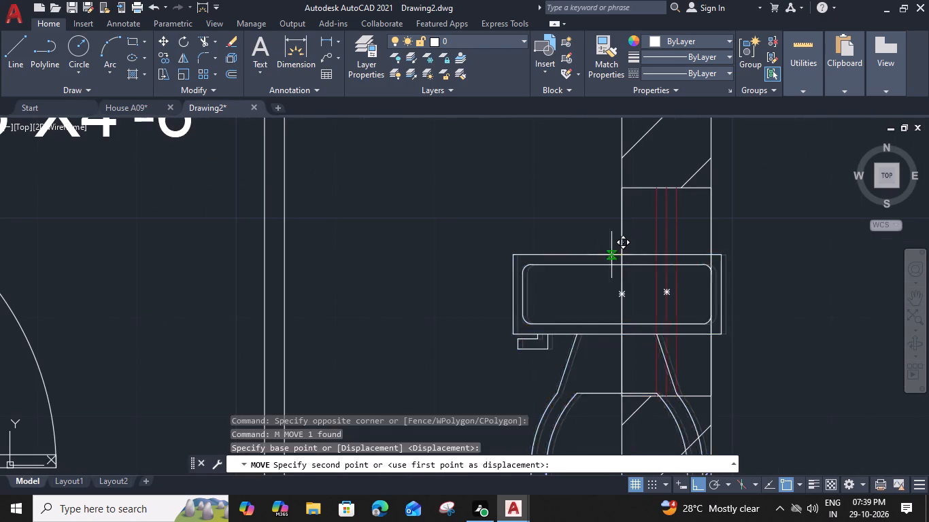
scroll(554, 256, down, 2)
middle_drag(522, 257, 703, 320)
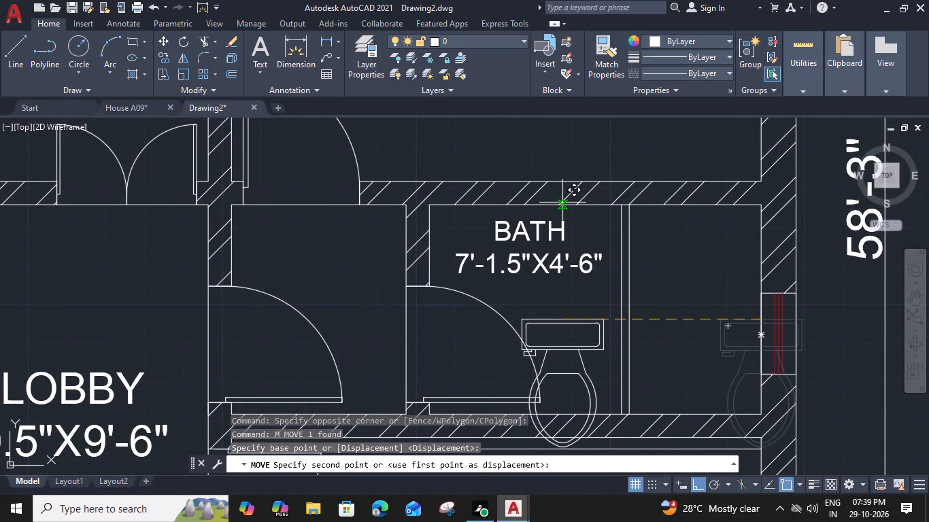
click(561, 205)
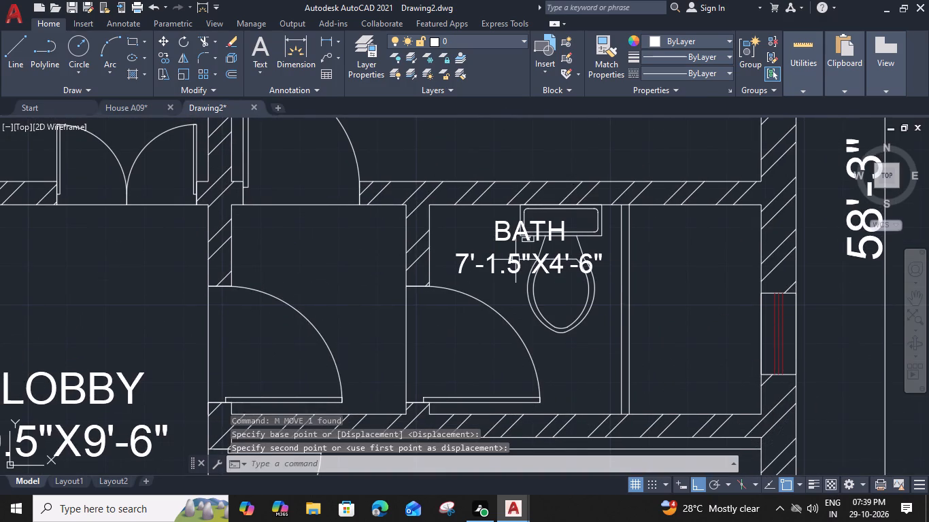
Move the BATH 7'-1.5"X4'-6" label east clear of the toilet, then south to sit beside the window.
click(495, 305)
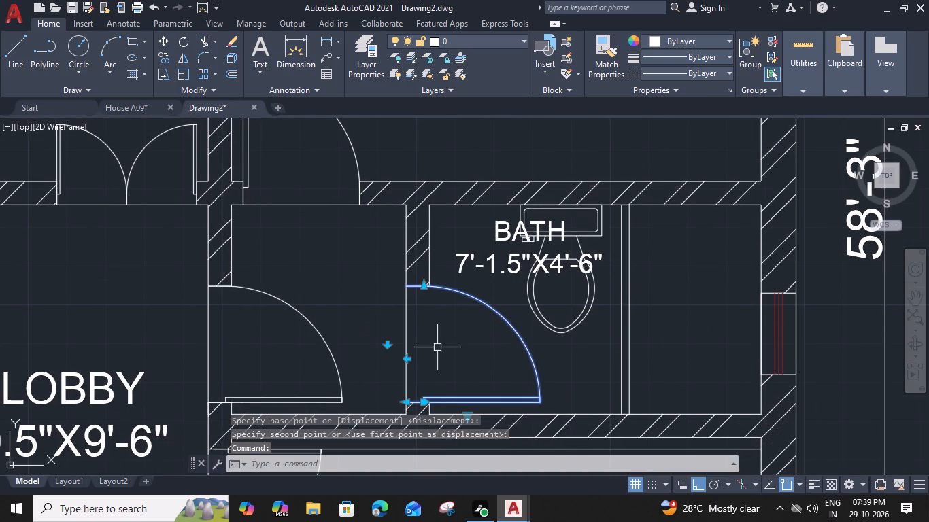
click(509, 258)
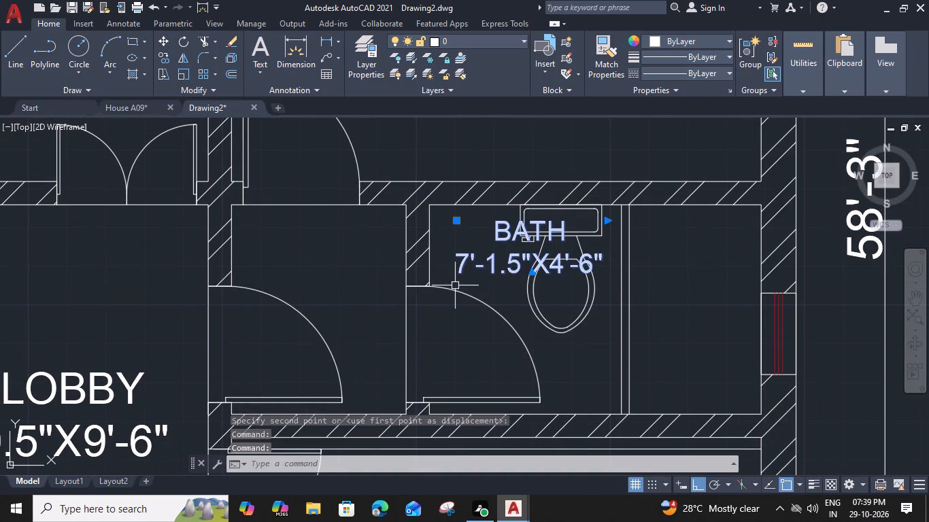
text(M)
key(space)
click(457, 277)
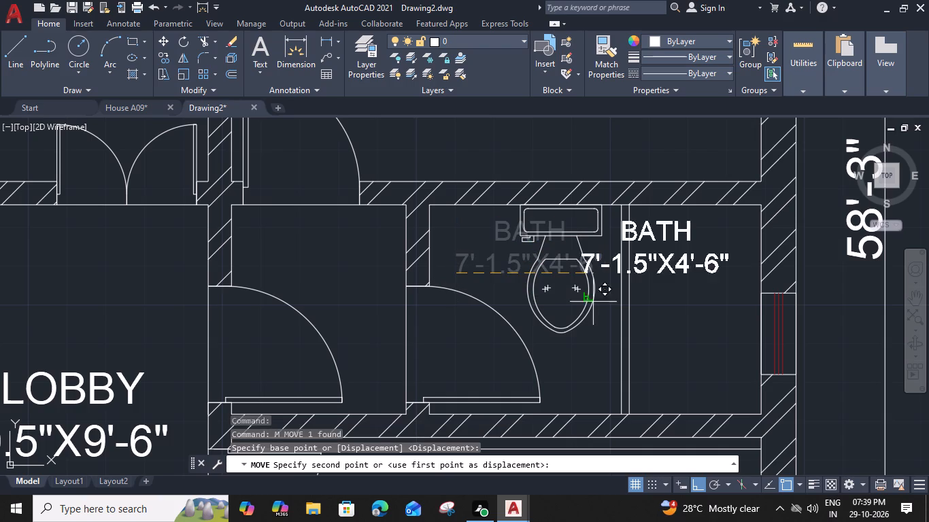
click(603, 277)
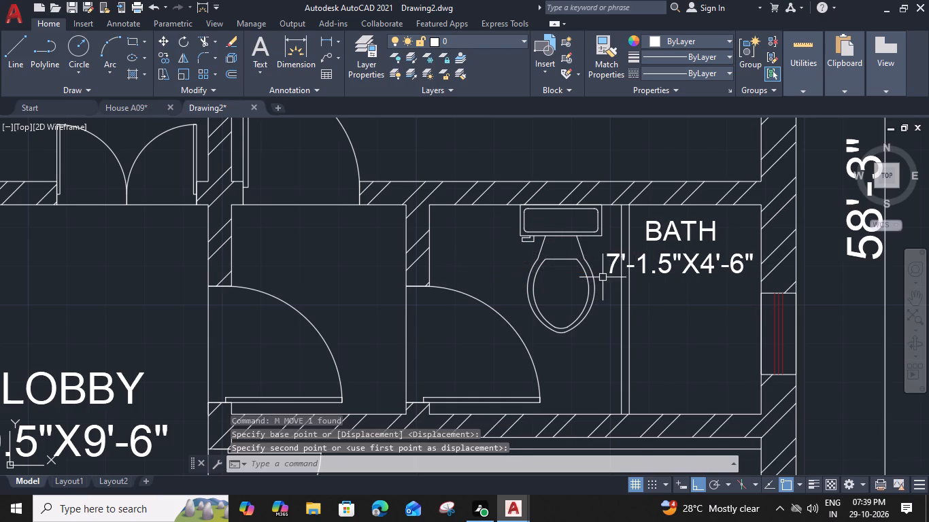
click(613, 266)
key(m)
key(space)
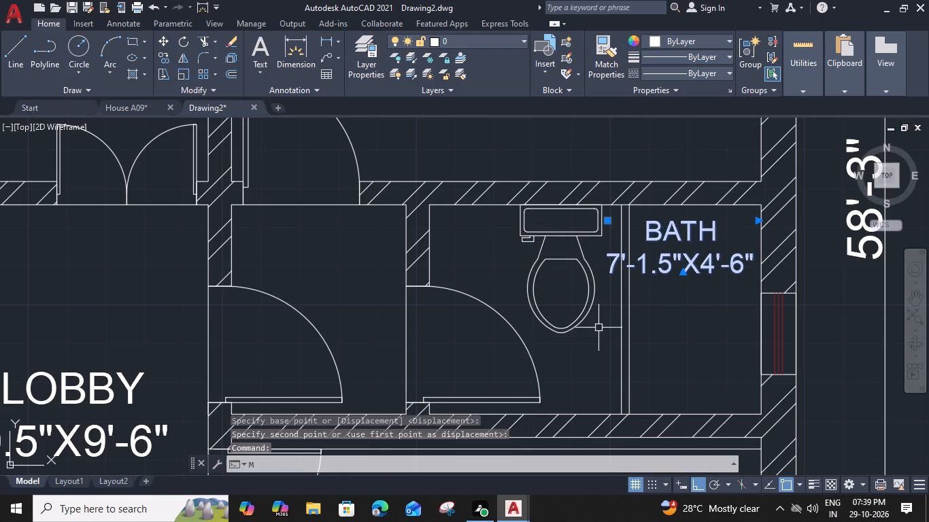
click(606, 275)
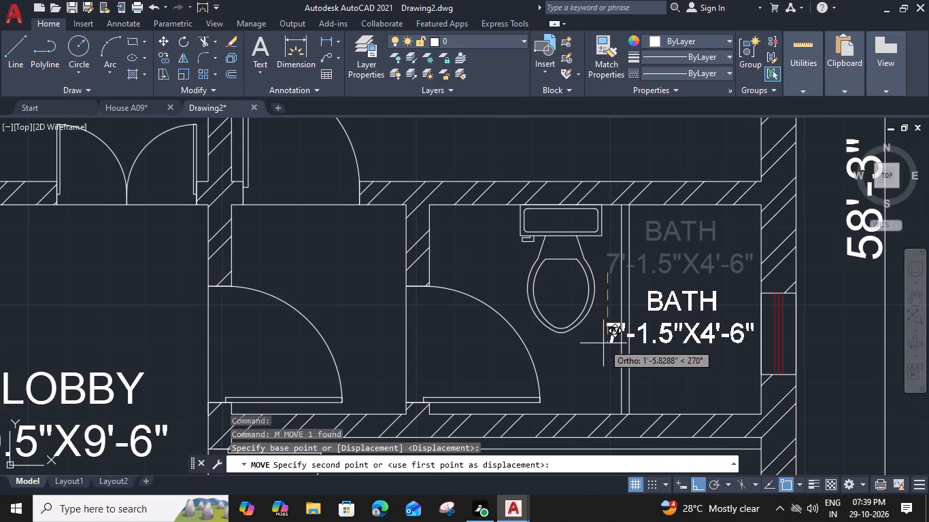
click(603, 349)
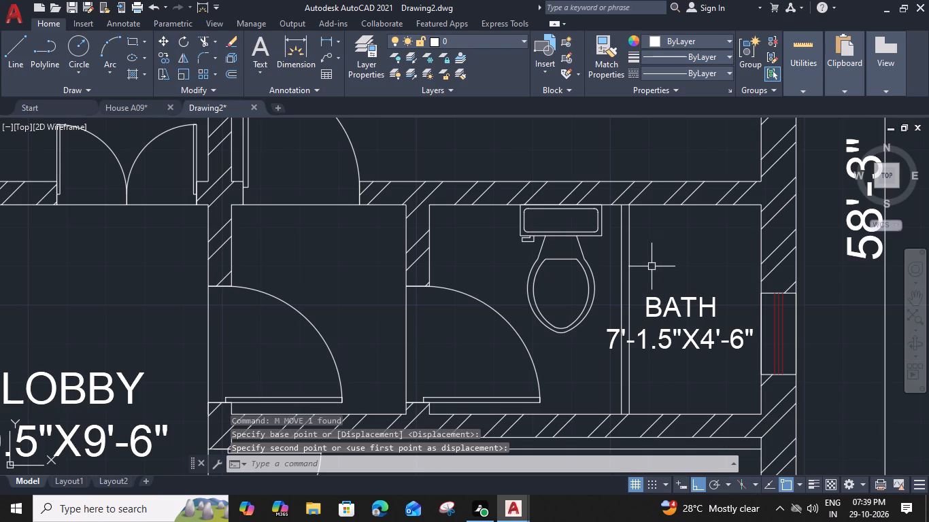
Check the plan from the lounge and bath down to the car porch, front lawn, boundary and north-face marker.
middle_drag(656, 373, 630, 366)
scroll(635, 357, down, 1)
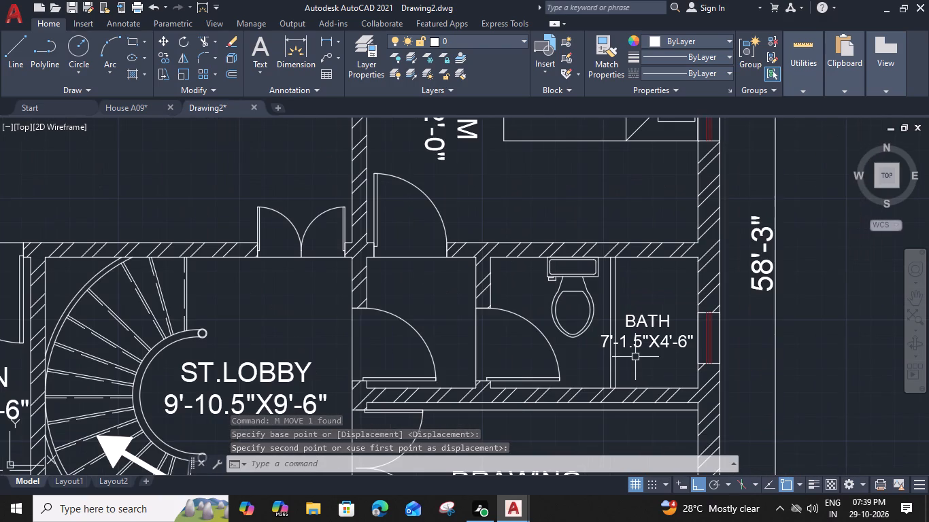
scroll(541, 342, down, 2)
middle_drag(541, 342, 635, 324)
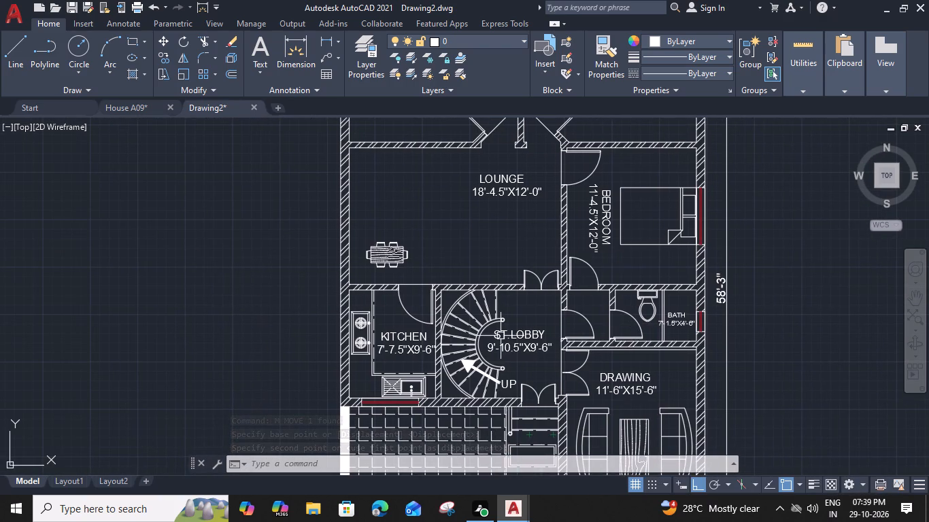
middle_drag(496, 374, 548, 282)
middle_drag(543, 358, 545, 320)
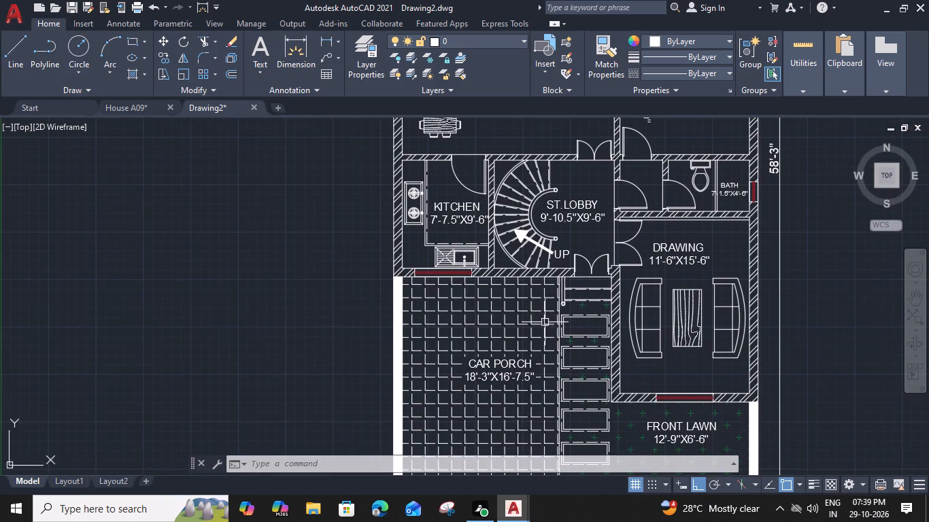
middle_drag(549, 393, 560, 341)
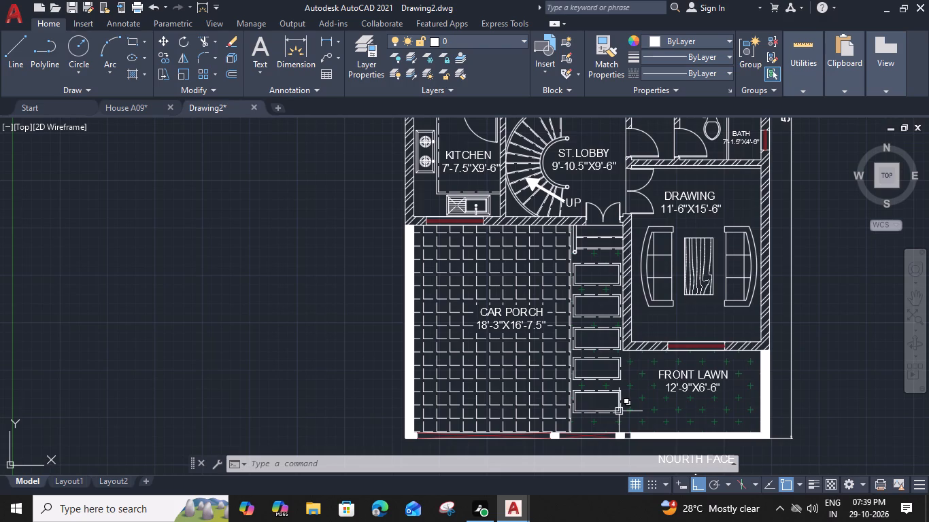
middle_drag(622, 399, 590, 344)
middle_drag(554, 393, 537, 347)
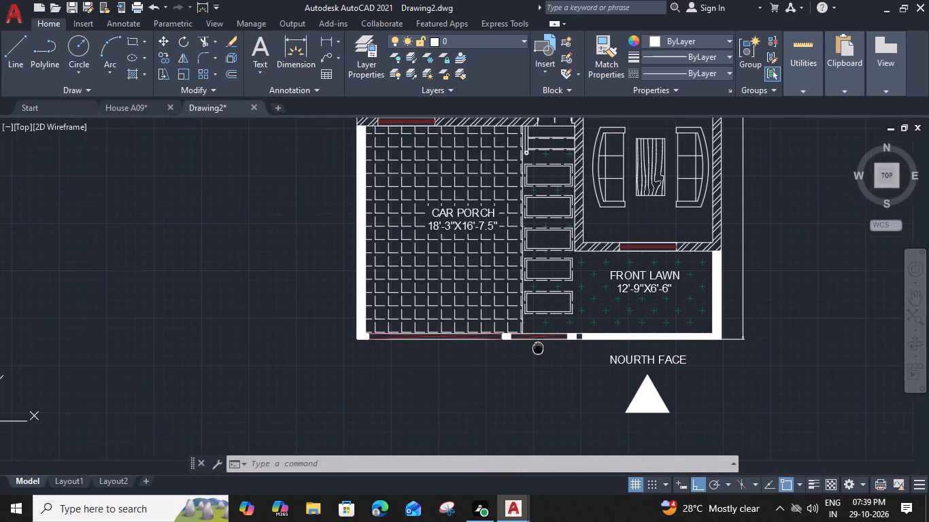
middle_drag(537, 347, 537, 347)
middle_drag(446, 409, 476, 436)
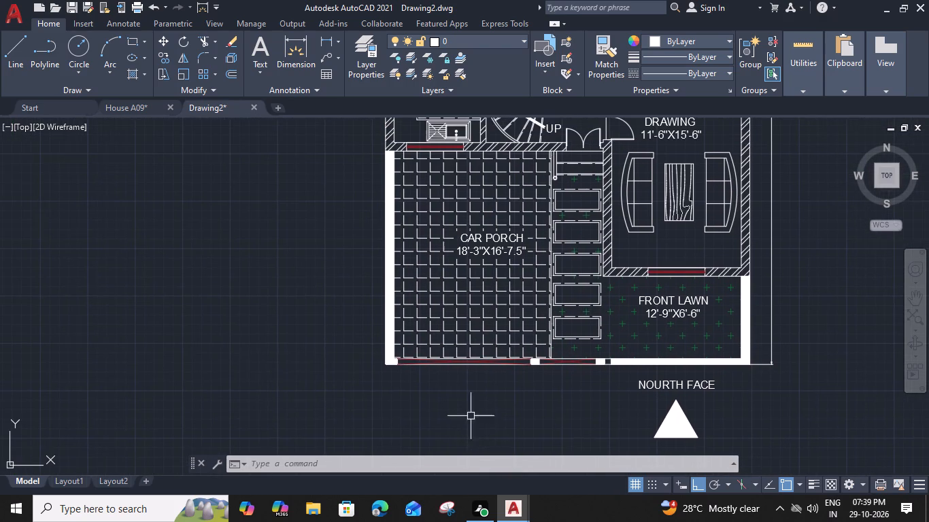
middle_drag(457, 343, 465, 362)
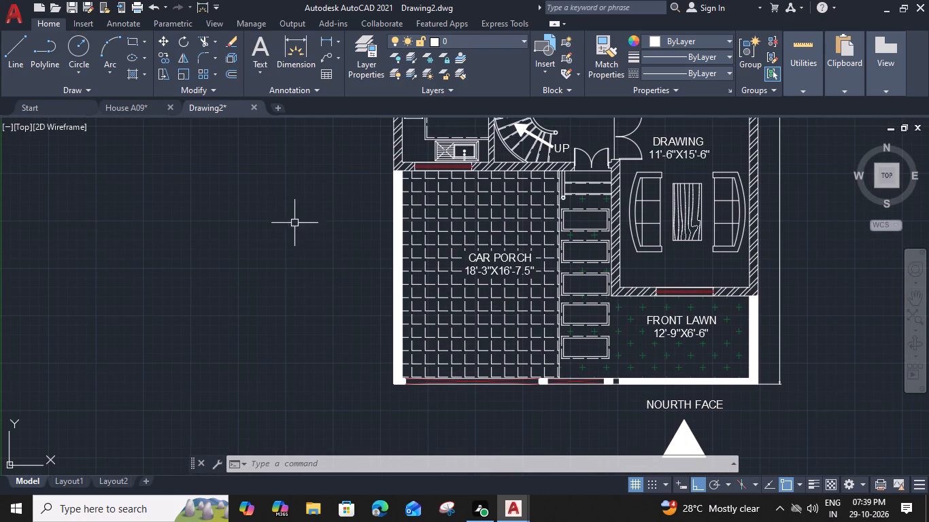
Save the drawing in Documents under the name House A08.
key(ctrl+s)
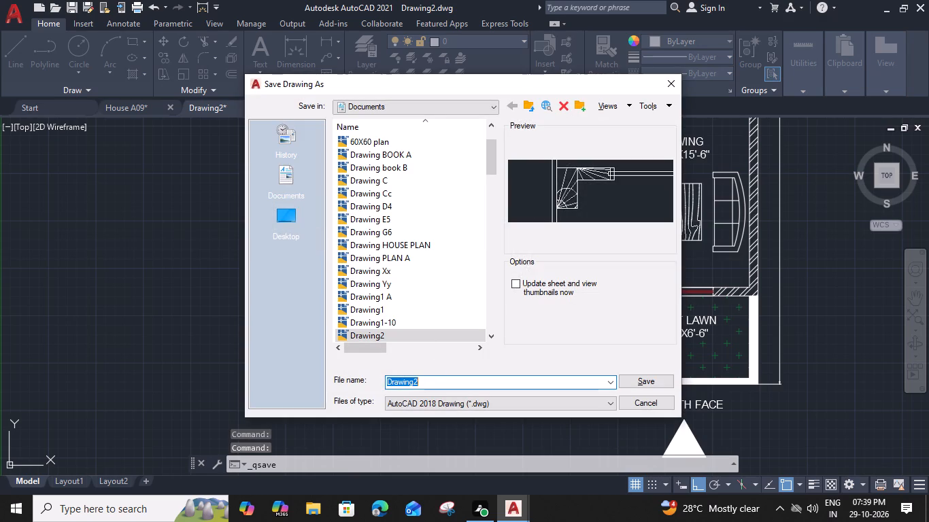
text(ouse)
key(space)
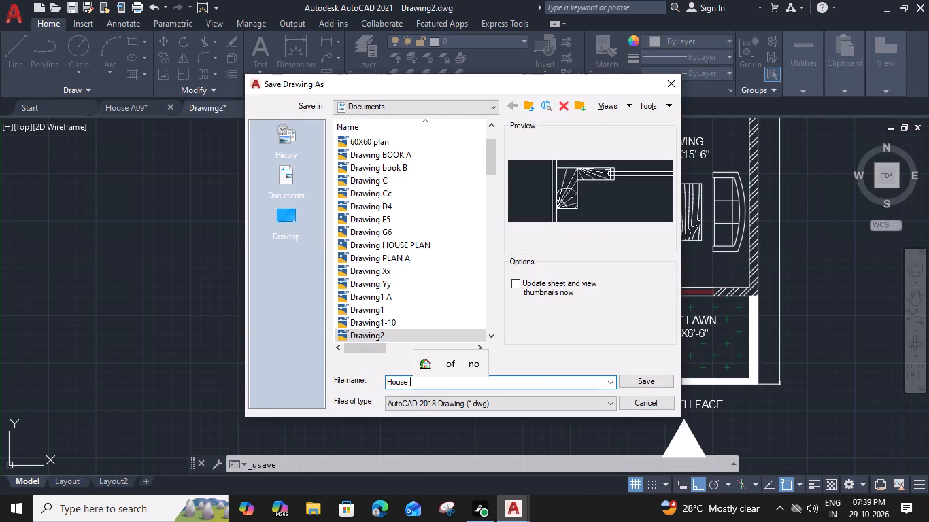
key(a)
text(08)
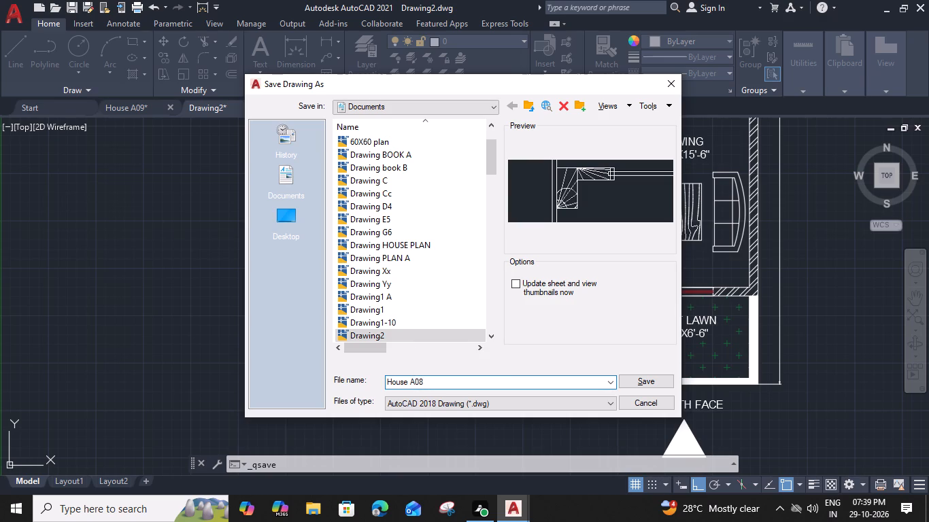
click(624, 381)
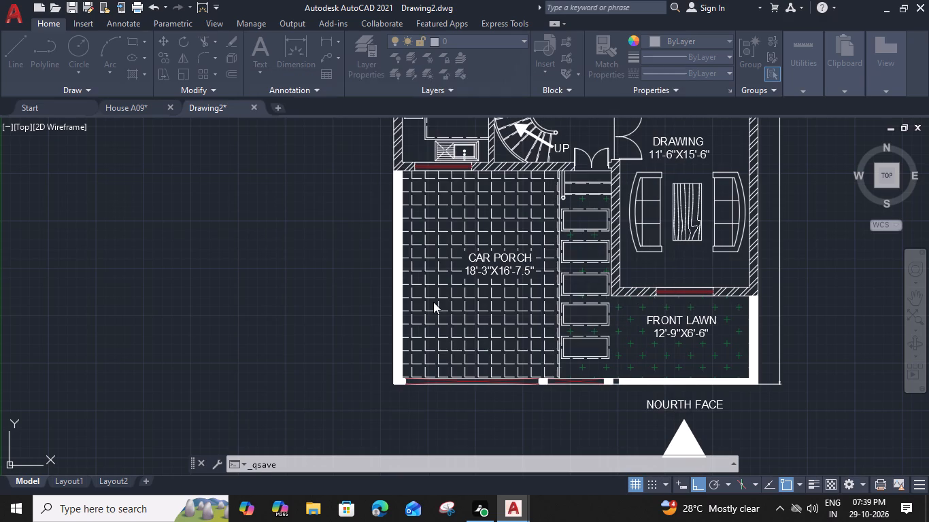
Set up a plot with the AutoCAD PDF (High Quality Print).pc3 plotter and centre it on the paper.
text(plot)
key(Return)
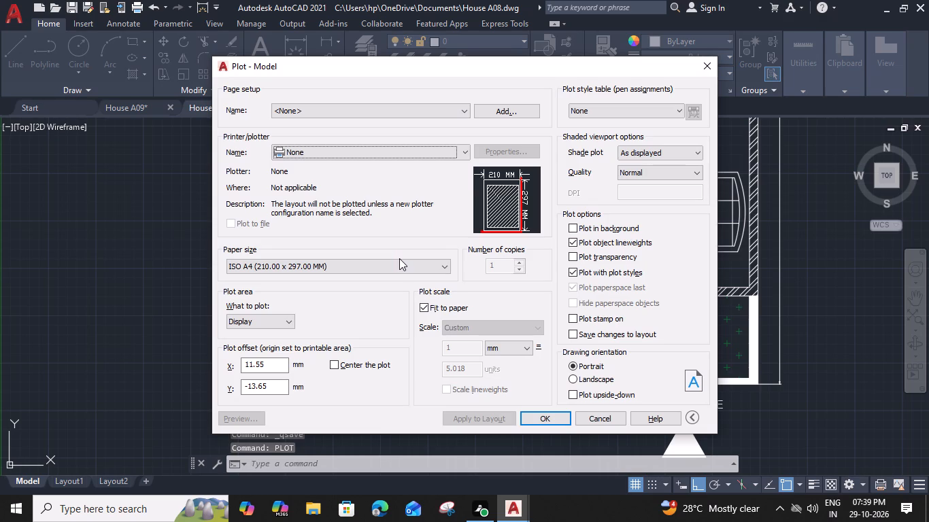
click(467, 149)
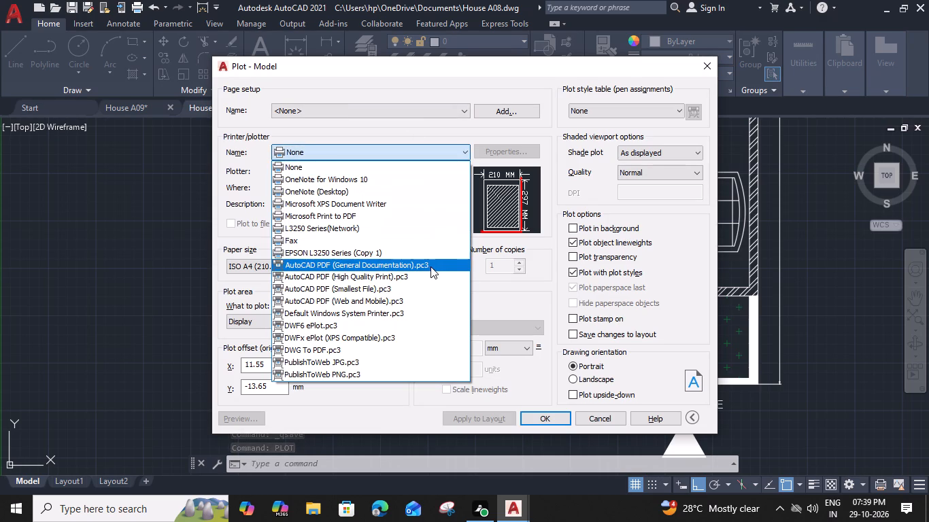
click(428, 279)
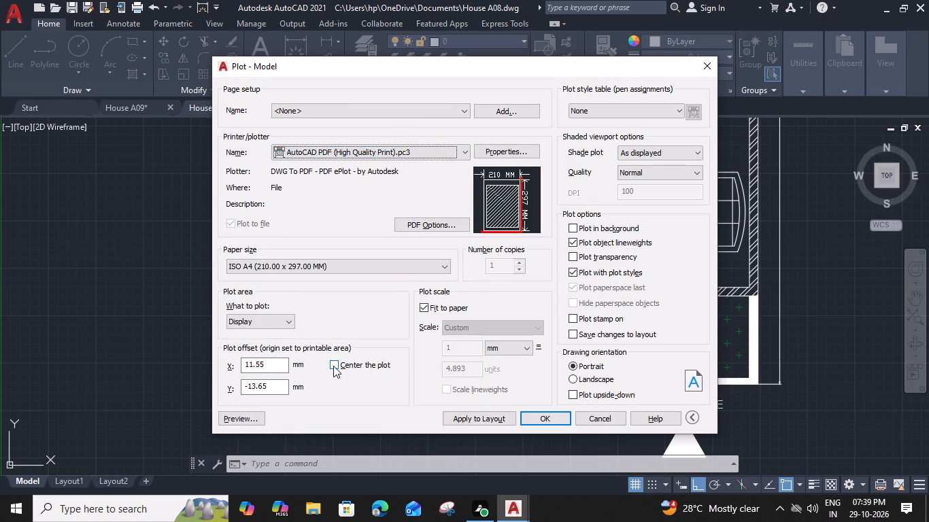
click(333, 366)
Define the plot area as a window enclosing the whole ground floor plan, from its title to the north-face marker.
click(285, 322)
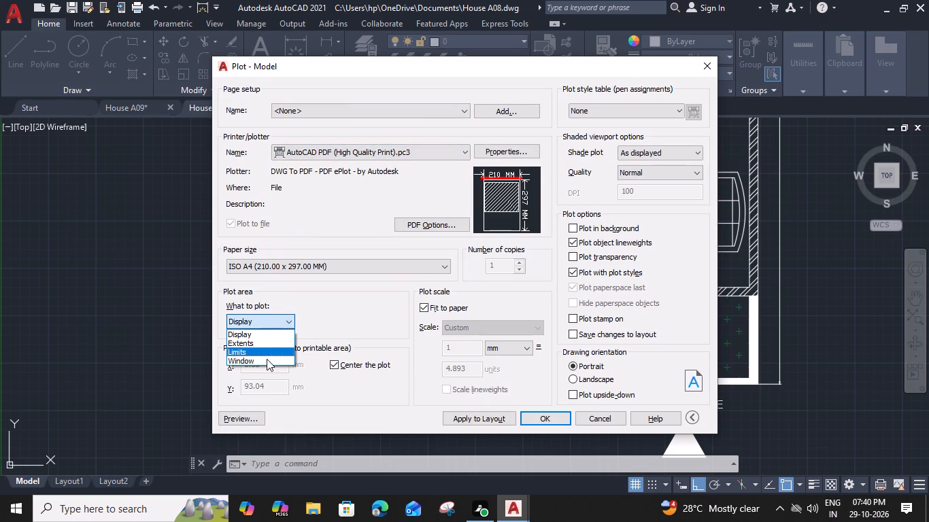
click(267, 359)
scroll(356, 220, down, 2)
middle_drag(358, 224, 355, 326)
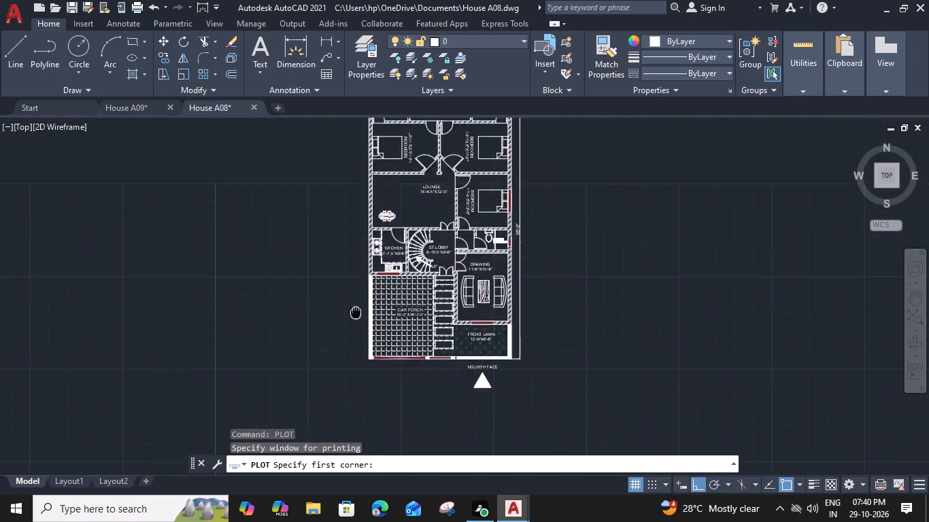
middle_drag(355, 326, 355, 358)
scroll(344, 274, down, 1)
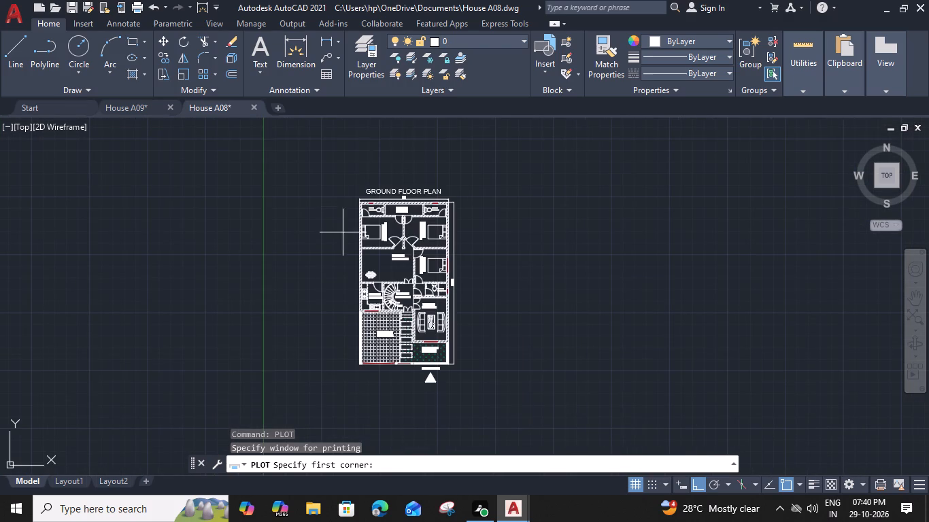
click(348, 177)
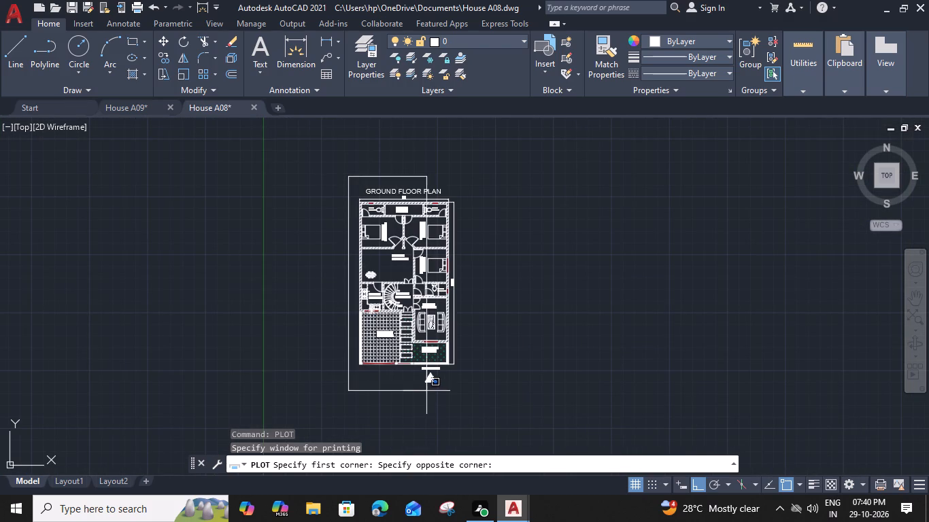
click(462, 387)
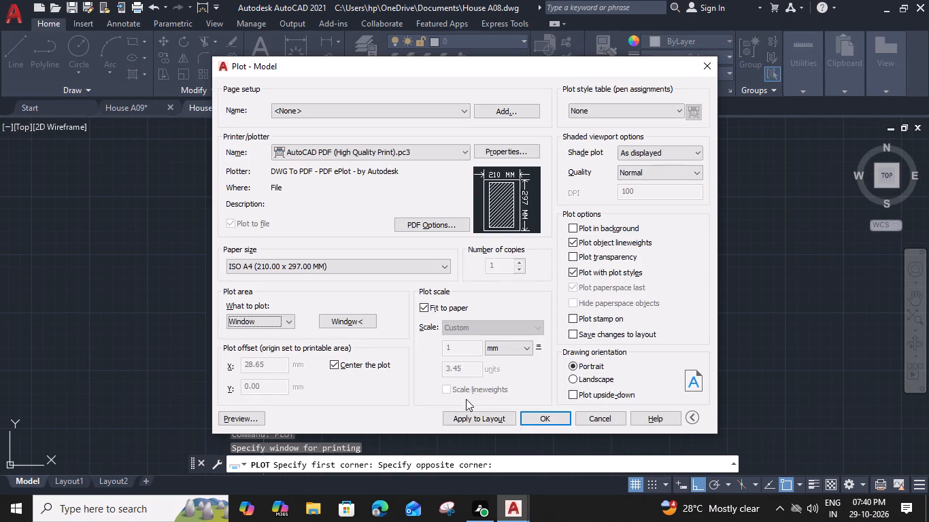
Plot the windowed floor plan to a PDF saved in Documents as House A08-Model.pdf.
click(537, 419)
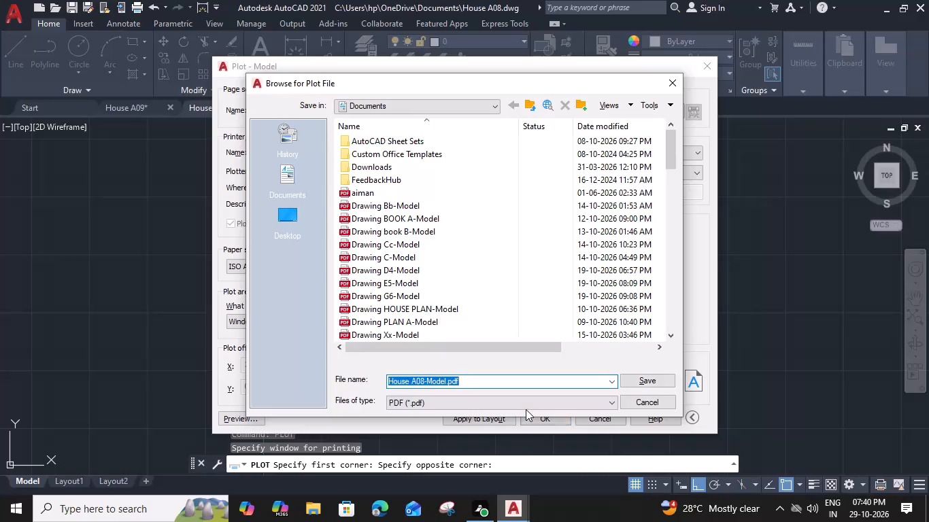
click(647, 380)
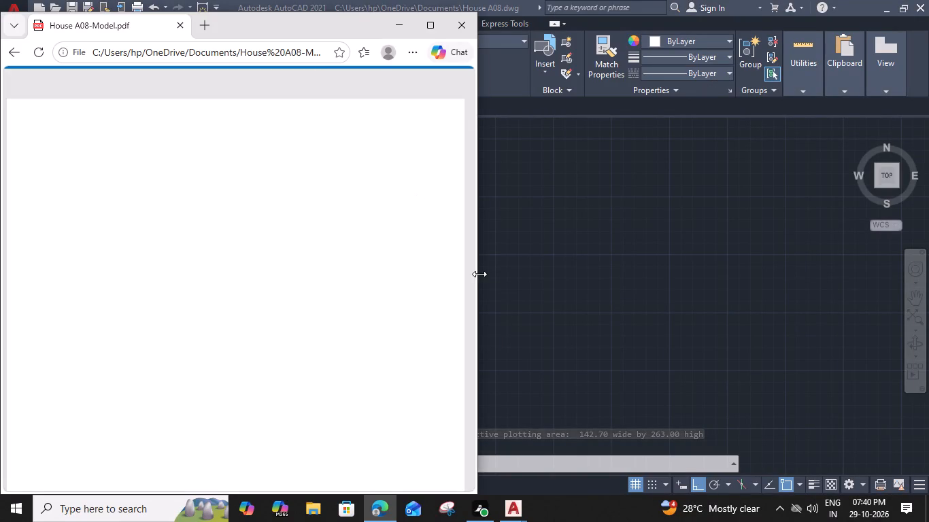
Check the plotted PDF from the GROUND FLOOR PLAN title down to the north-face marker, and close it.
scroll(380, 207, down, 1)
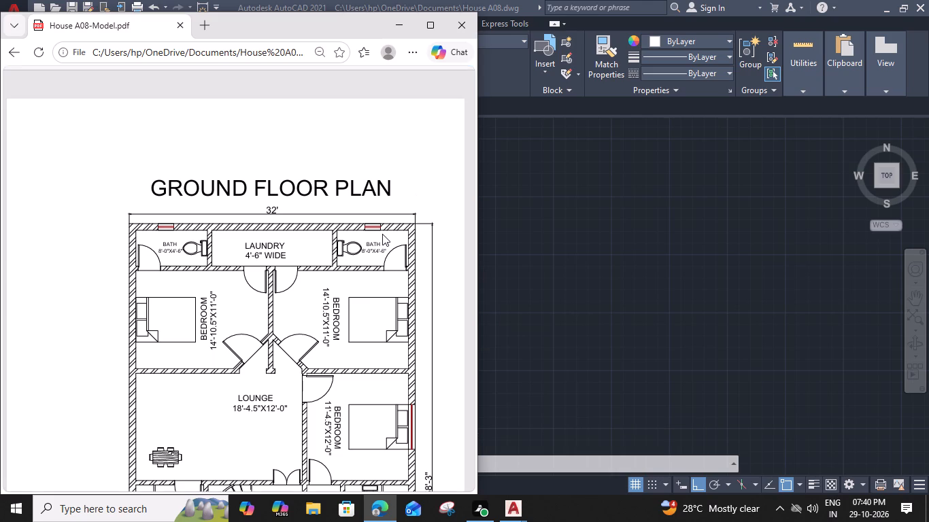
scroll(382, 239, down, 1)
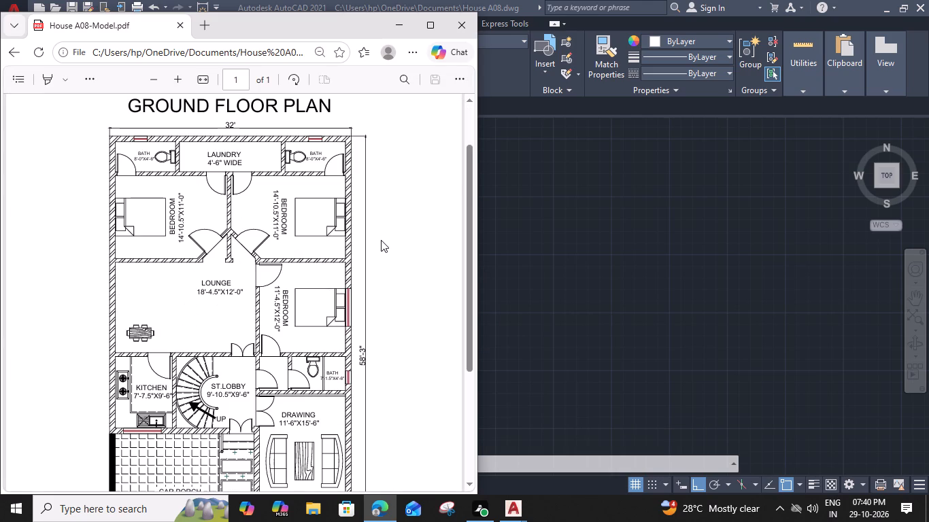
scroll(377, 240, down, 1)
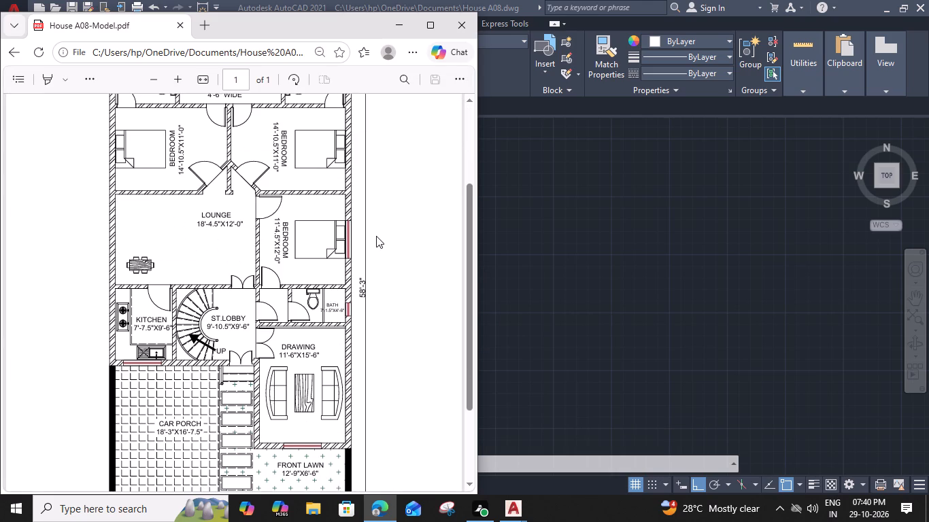
scroll(375, 234, down, 1)
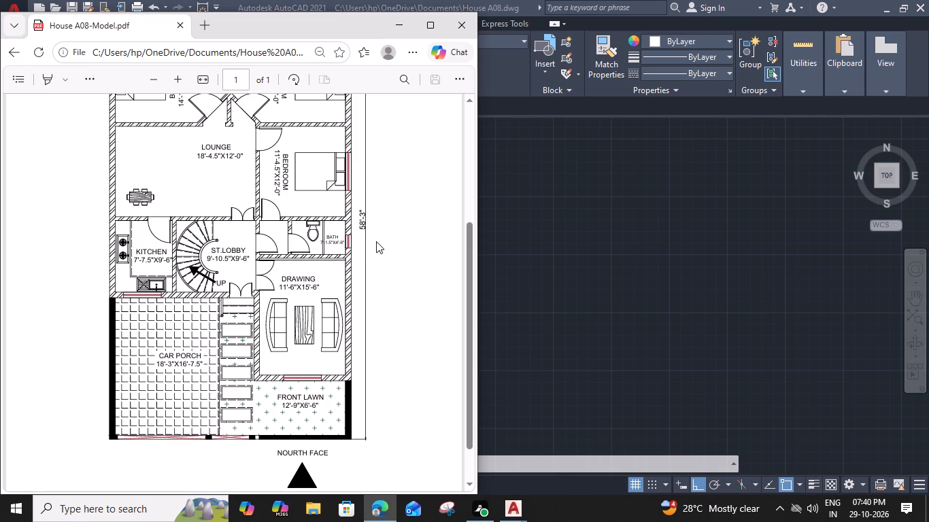
scroll(374, 236, up, 2)
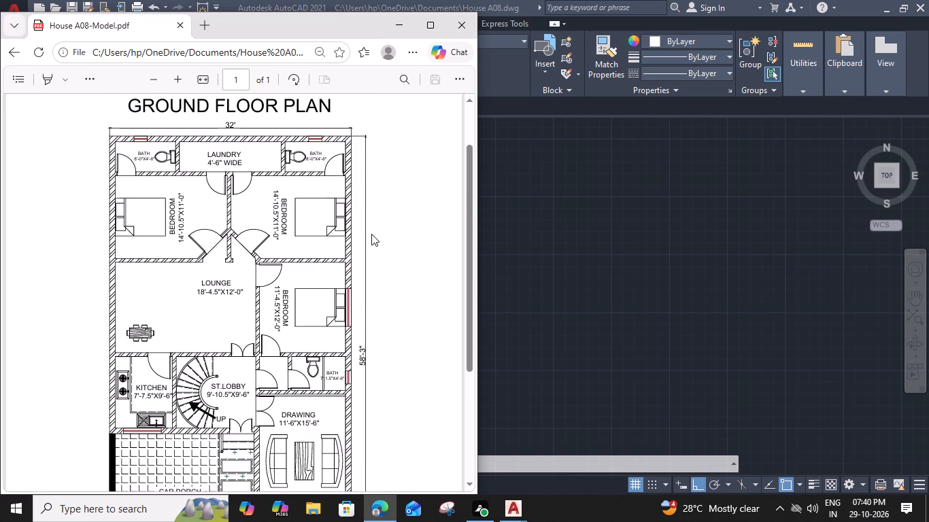
click(460, 31)
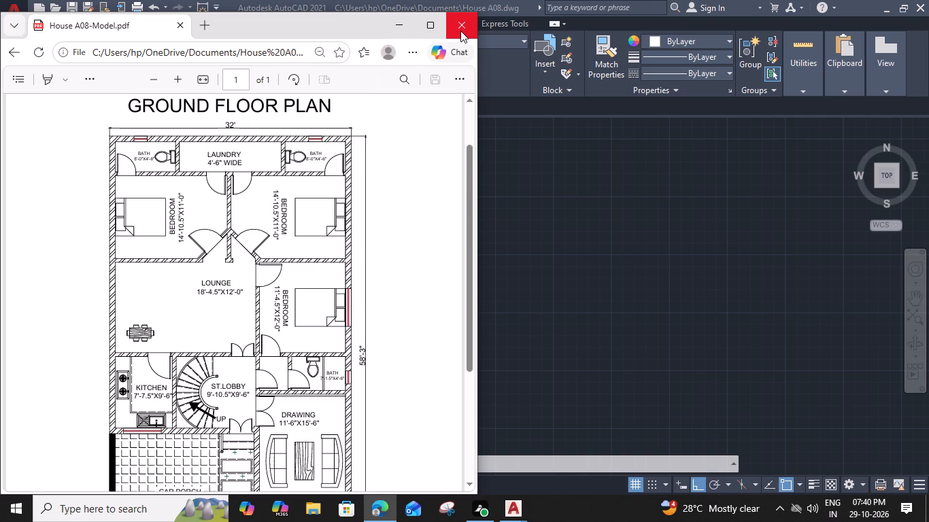